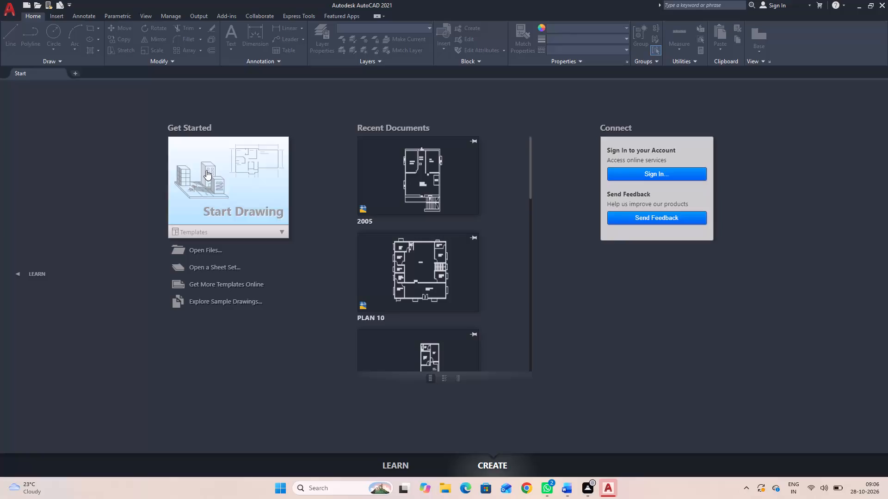
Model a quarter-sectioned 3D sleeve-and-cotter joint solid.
Start a new blank drawing and switch it to the 3D Modeling workspace.
left_click(206, 170)
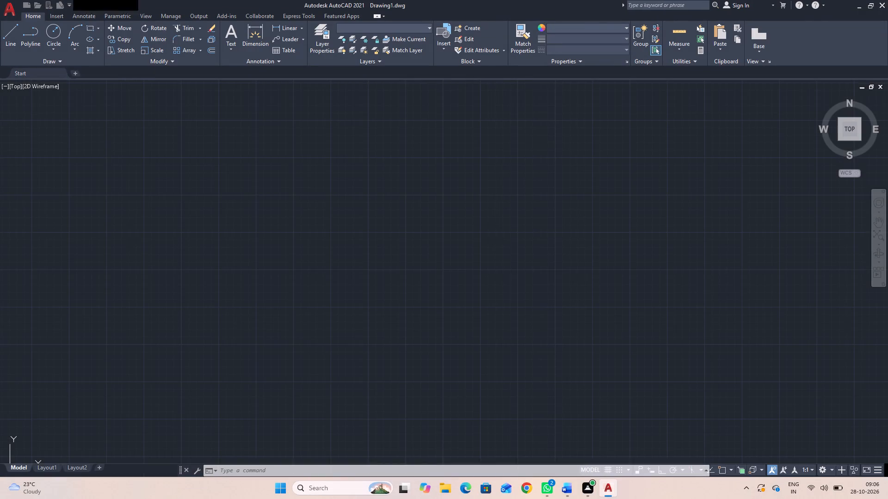
left_click(825, 469)
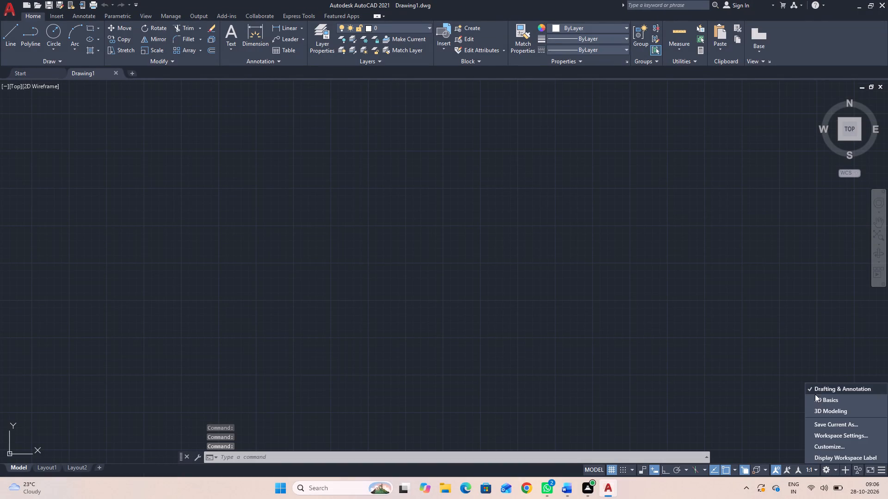
left_click(823, 410)
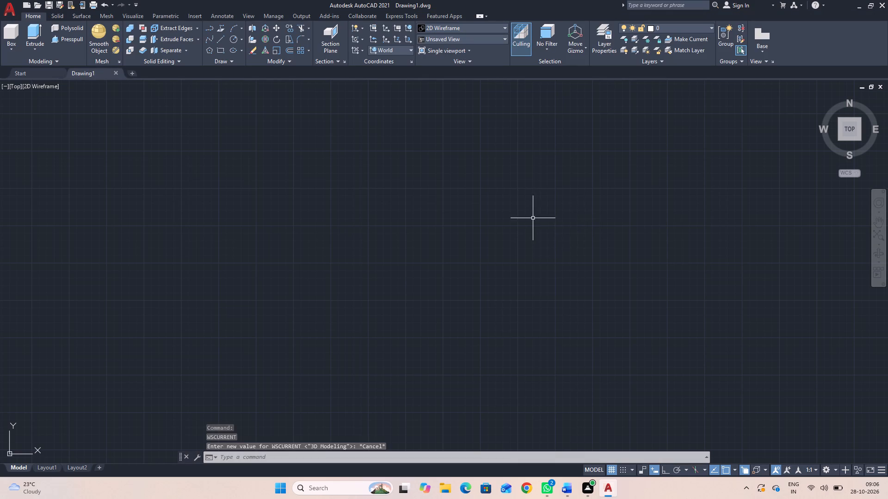
Set the visual style to Shaded with edges and the view to SE Isometric.
left_click(460, 26)
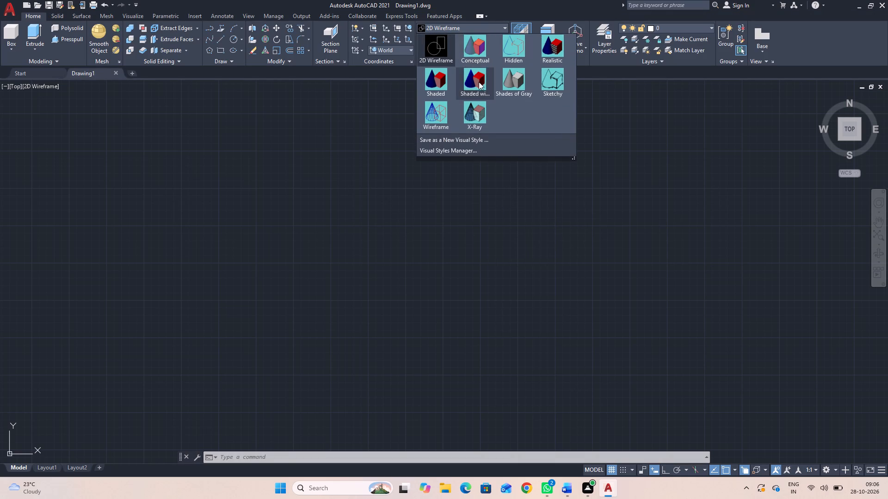
left_click(479, 82)
left_click(473, 39)
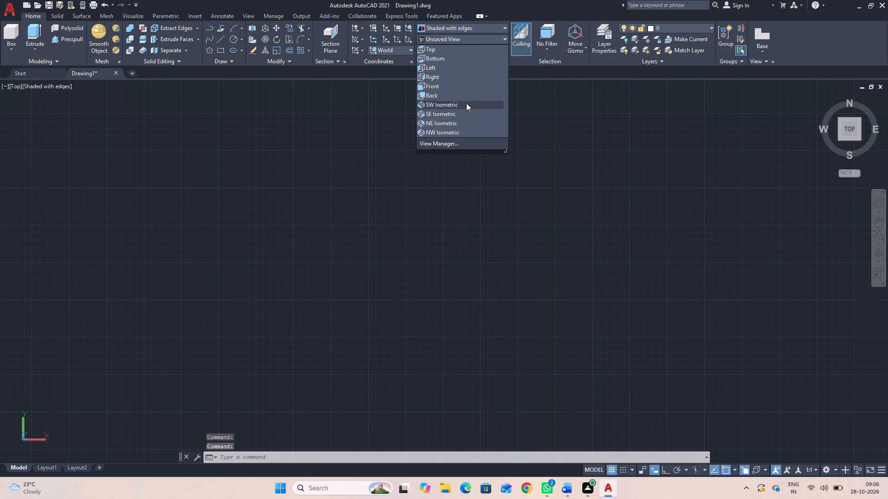
left_click(466, 112)
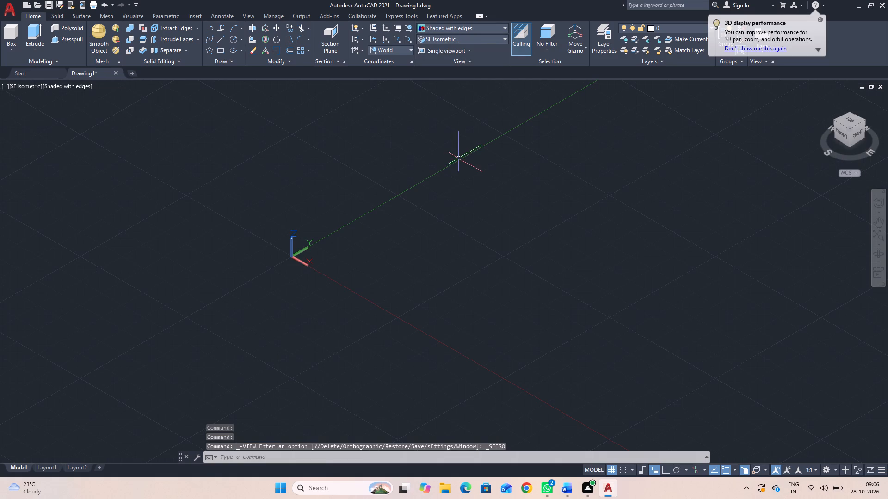
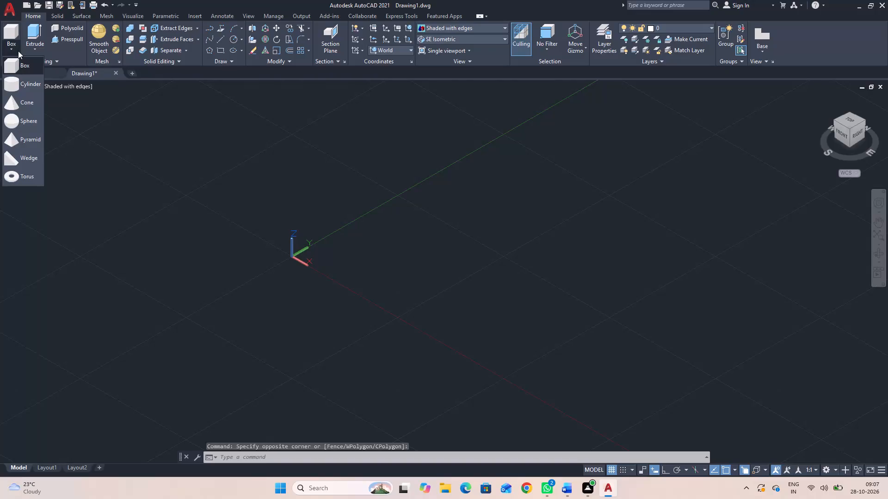
Model a solid cylinder of diameter 24 with Ortho on, its axis endpoint 192 away along the Y direction.
left_click(24, 85)
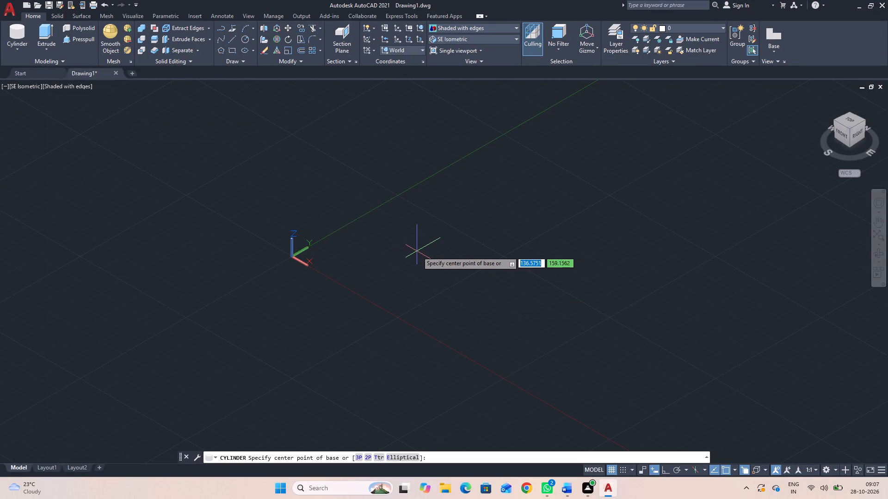
left_click(401, 241)
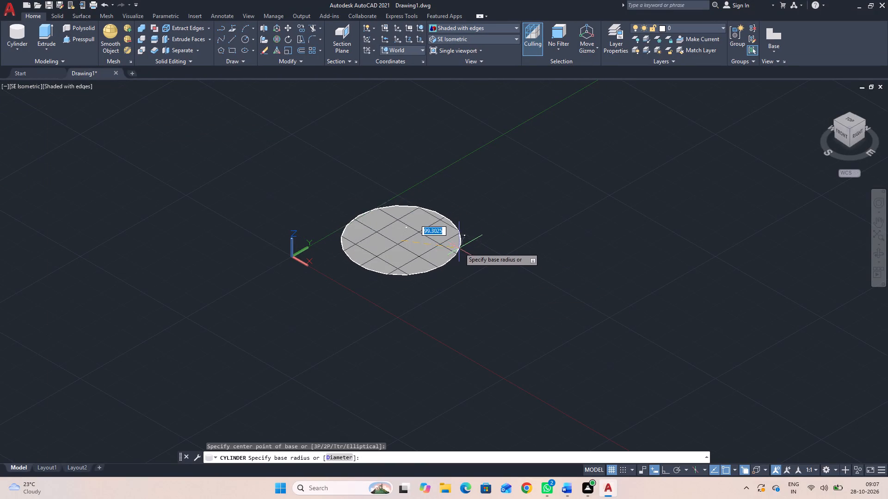
key("F8")
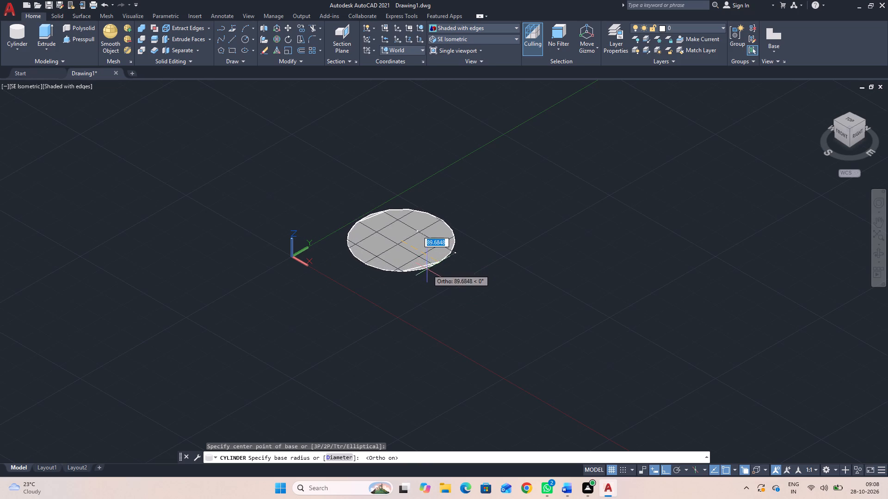
type("d")
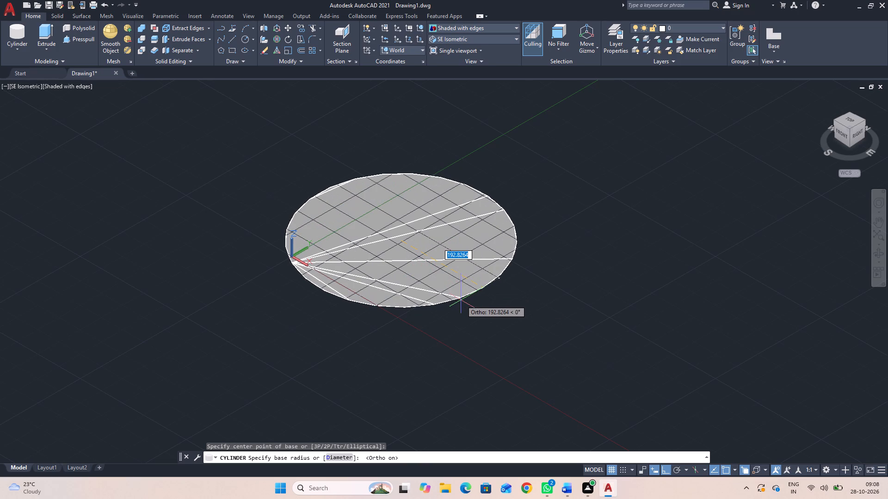
key("space")
type("24")
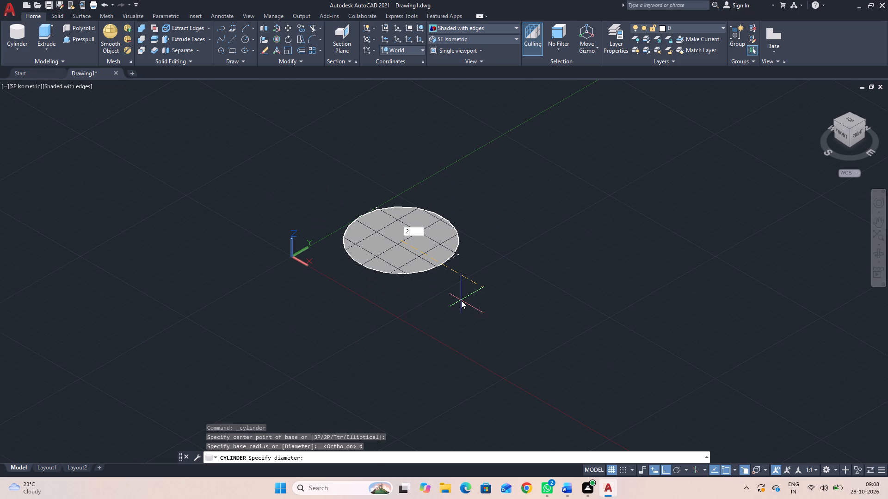
key("Return")
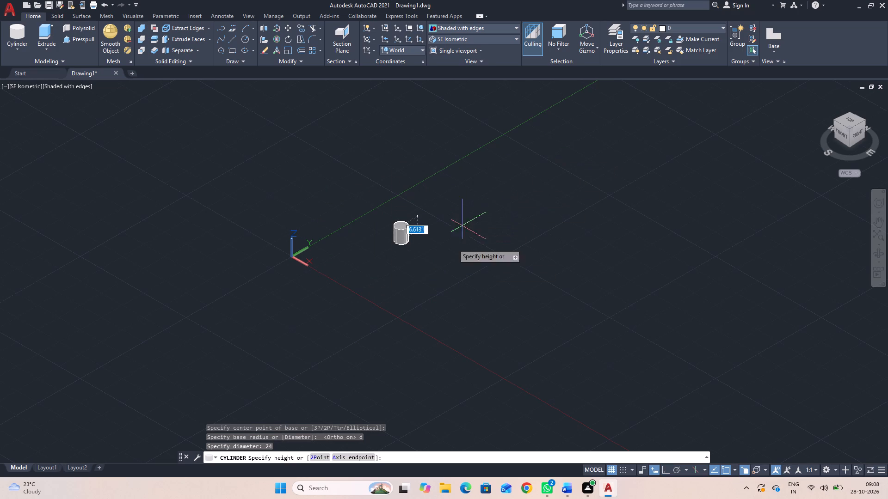
left_click(346, 459)
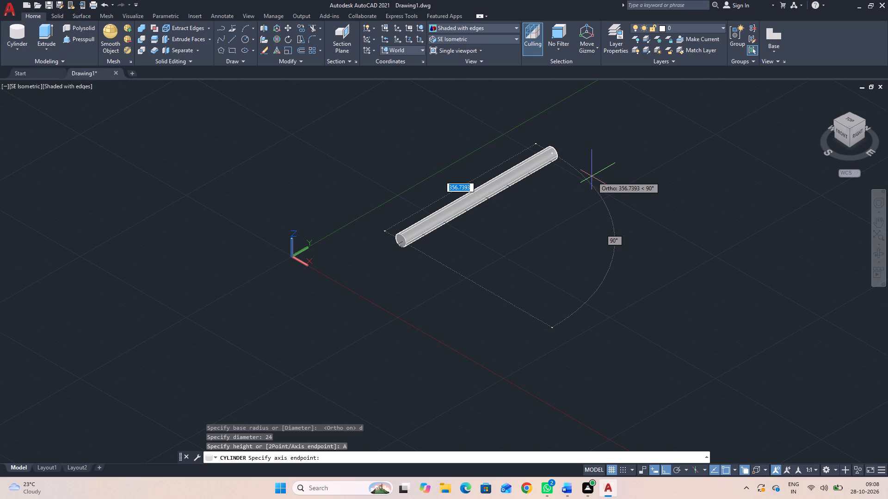
type("192")
key("Return")
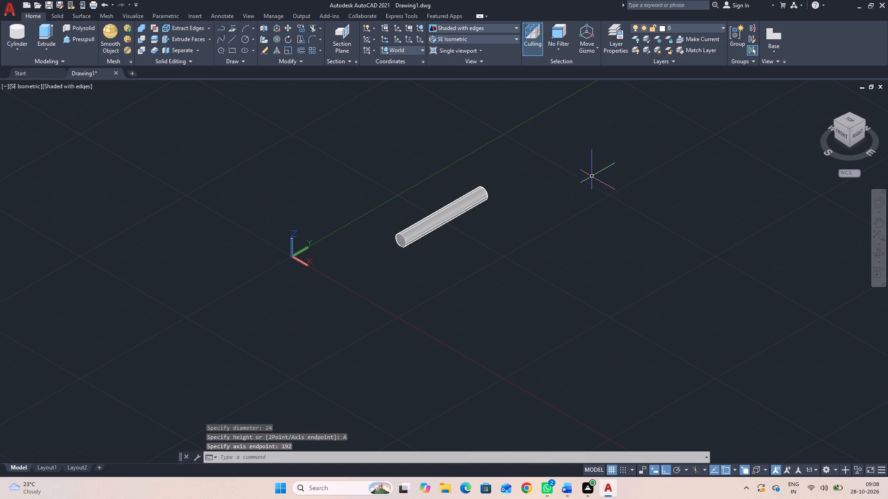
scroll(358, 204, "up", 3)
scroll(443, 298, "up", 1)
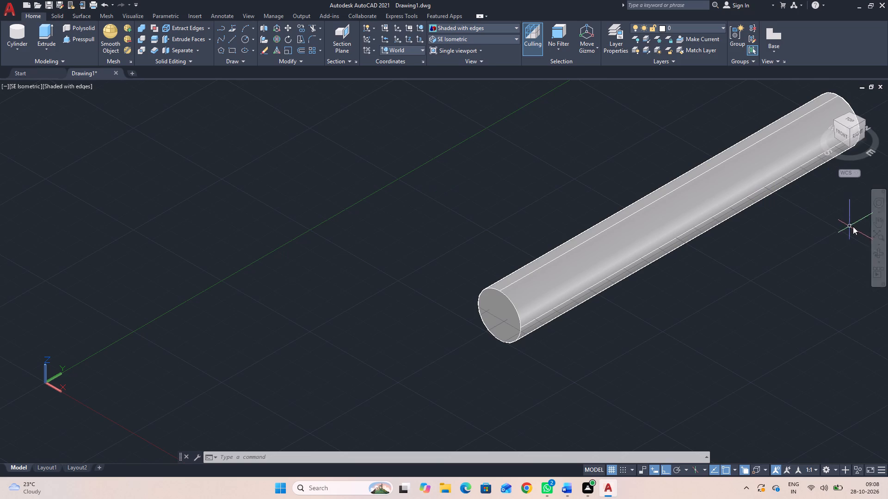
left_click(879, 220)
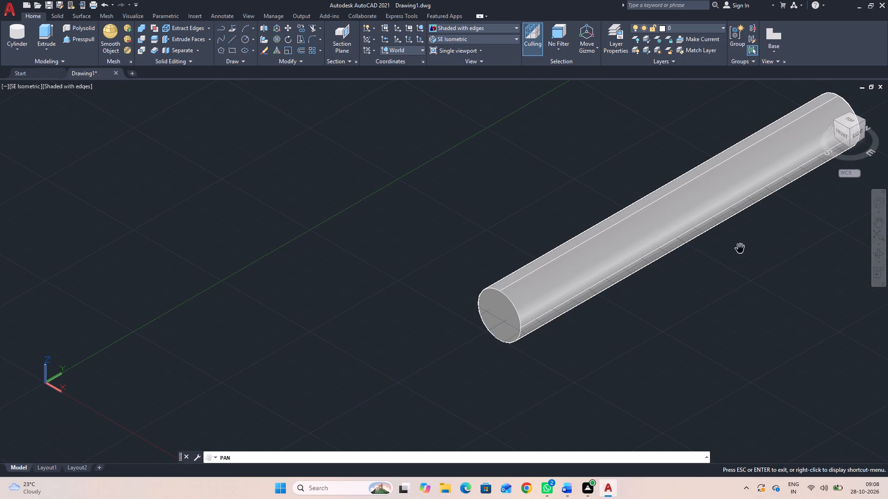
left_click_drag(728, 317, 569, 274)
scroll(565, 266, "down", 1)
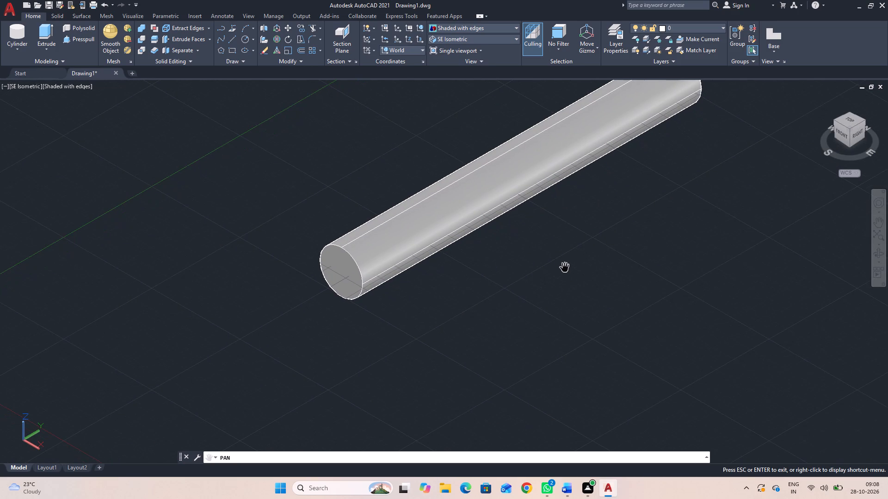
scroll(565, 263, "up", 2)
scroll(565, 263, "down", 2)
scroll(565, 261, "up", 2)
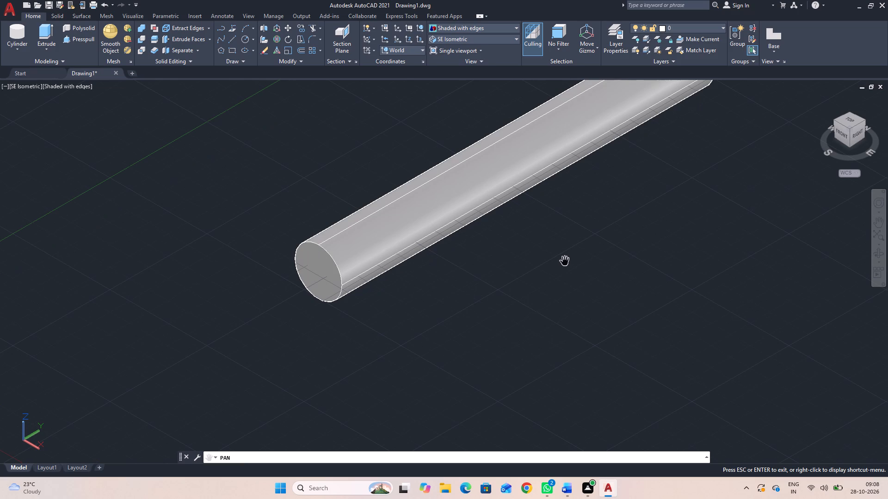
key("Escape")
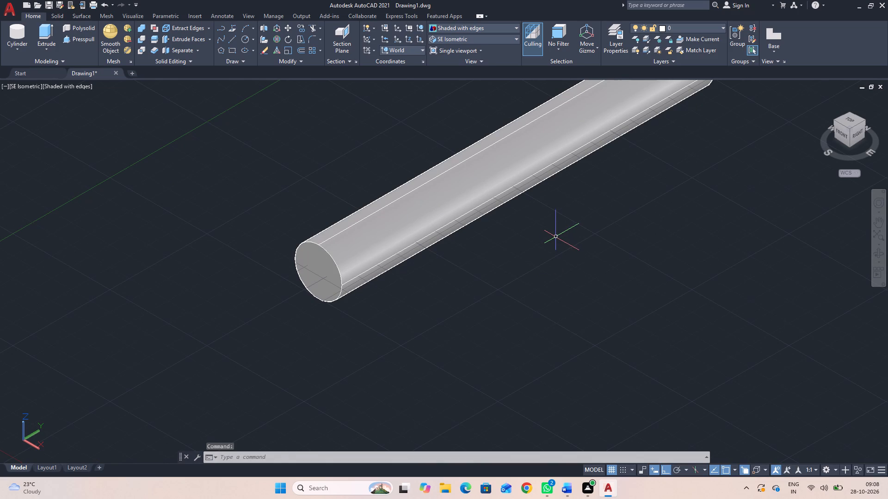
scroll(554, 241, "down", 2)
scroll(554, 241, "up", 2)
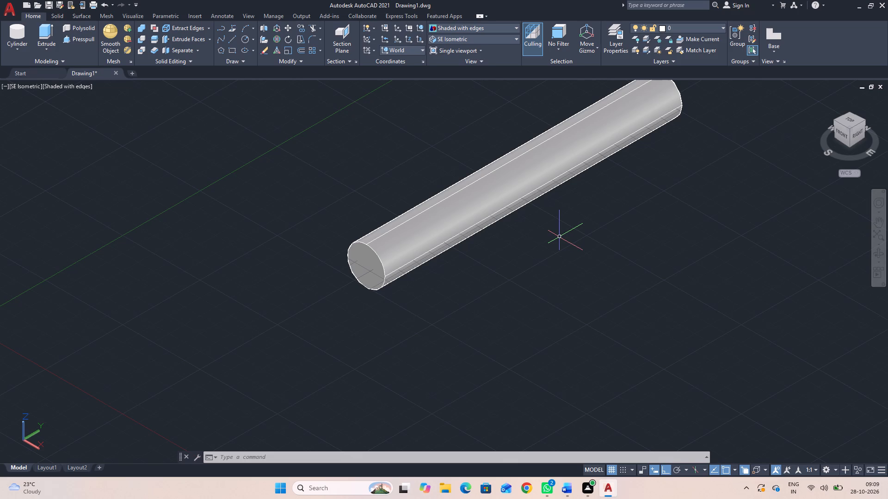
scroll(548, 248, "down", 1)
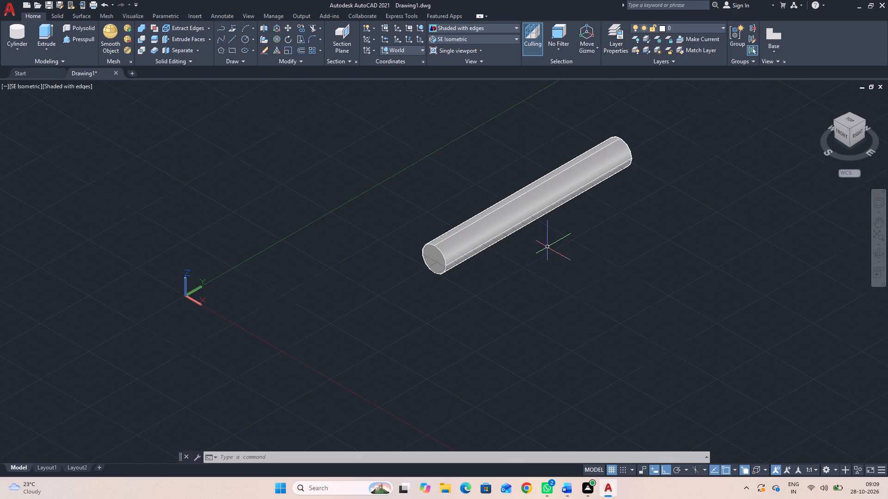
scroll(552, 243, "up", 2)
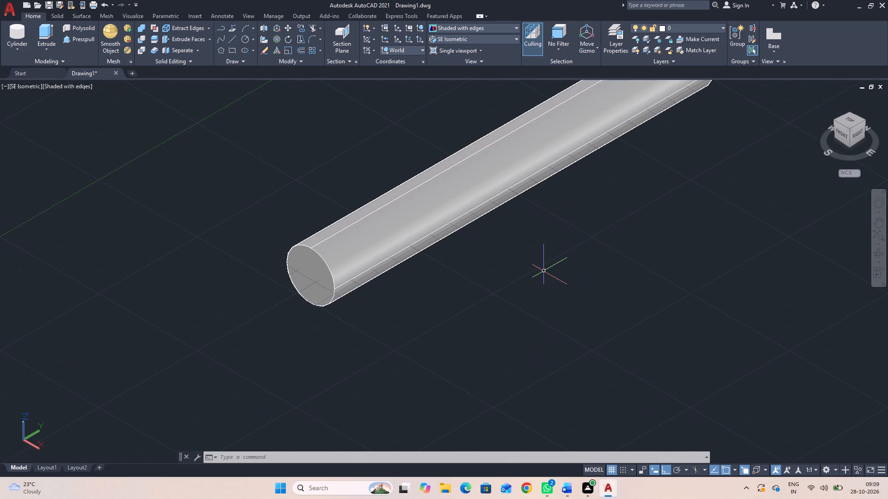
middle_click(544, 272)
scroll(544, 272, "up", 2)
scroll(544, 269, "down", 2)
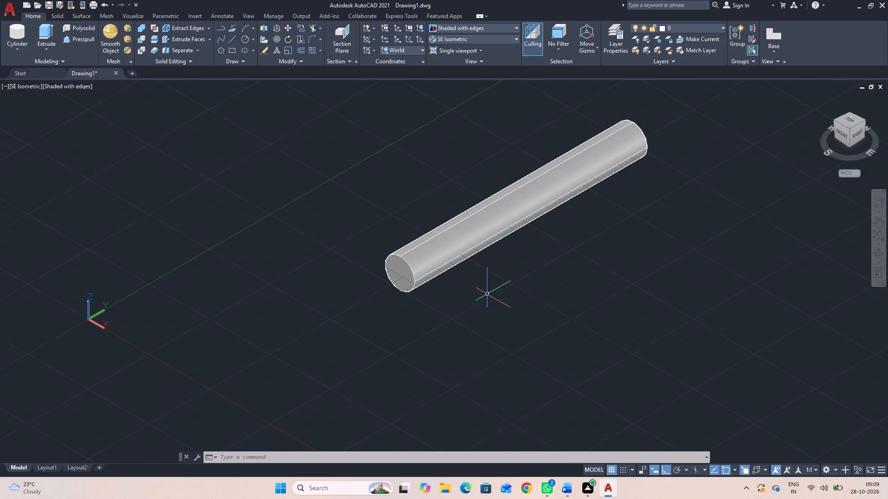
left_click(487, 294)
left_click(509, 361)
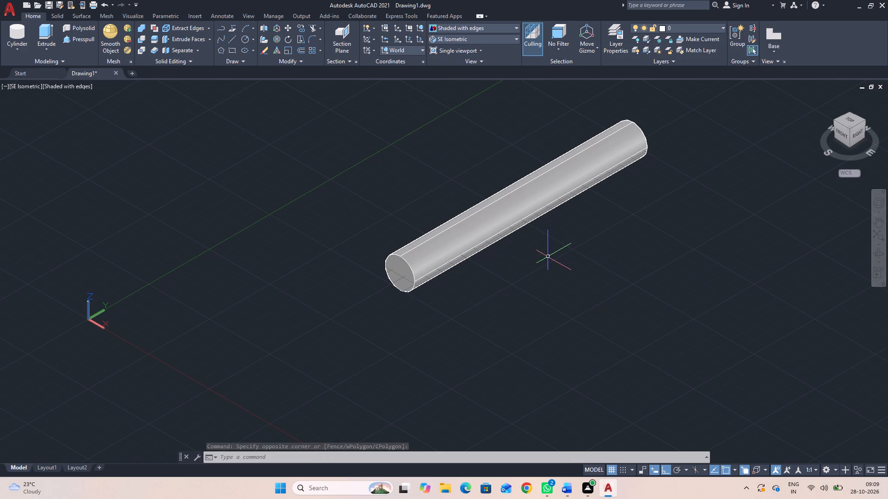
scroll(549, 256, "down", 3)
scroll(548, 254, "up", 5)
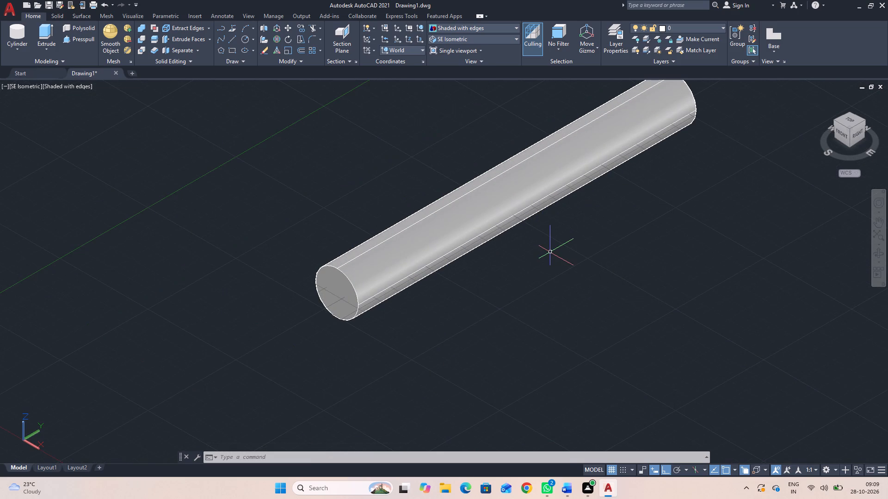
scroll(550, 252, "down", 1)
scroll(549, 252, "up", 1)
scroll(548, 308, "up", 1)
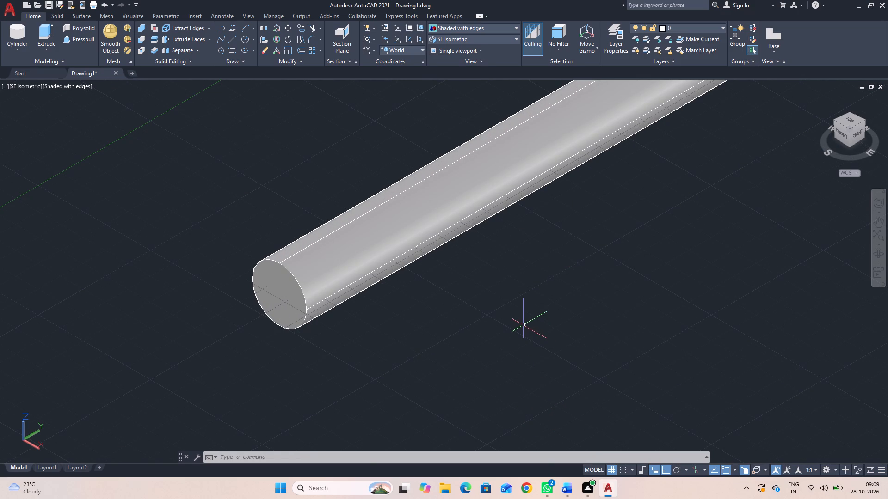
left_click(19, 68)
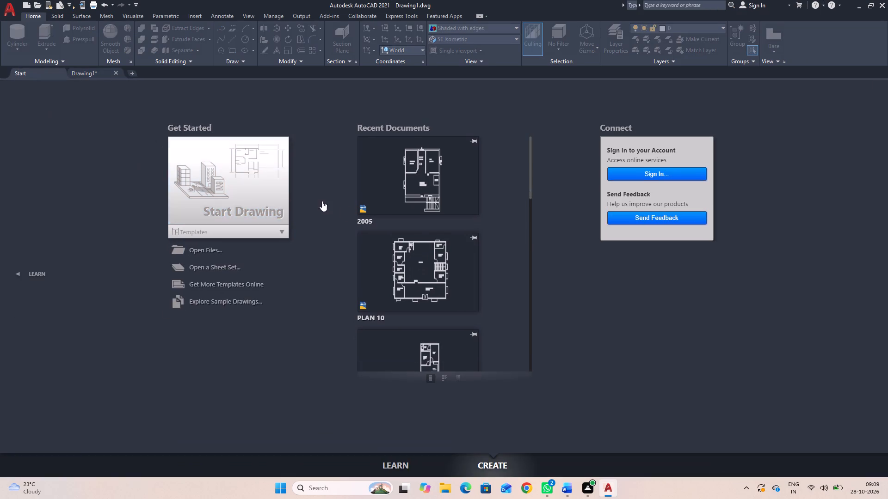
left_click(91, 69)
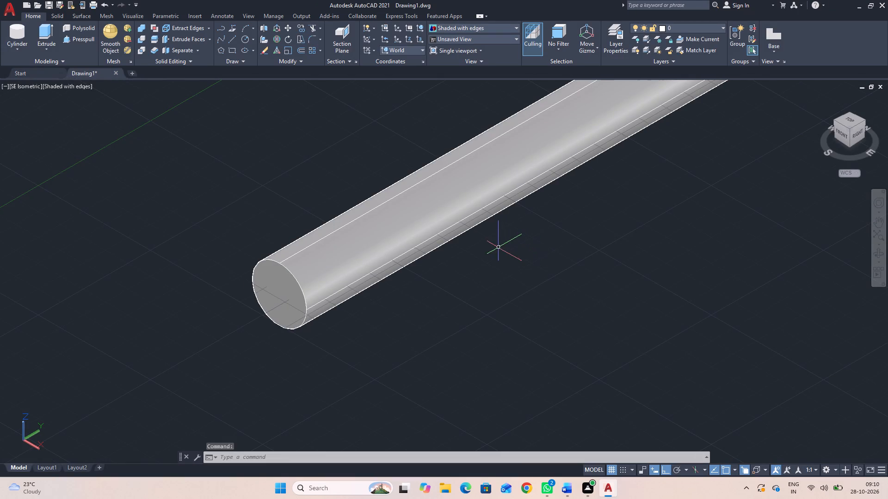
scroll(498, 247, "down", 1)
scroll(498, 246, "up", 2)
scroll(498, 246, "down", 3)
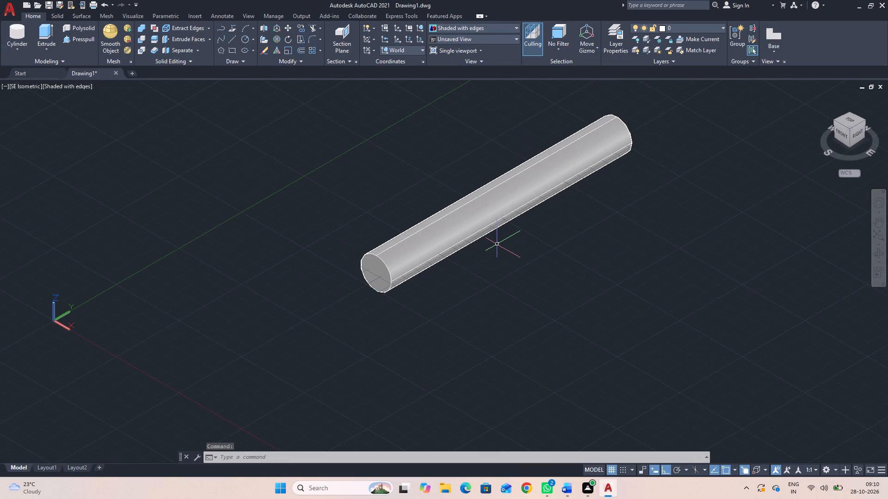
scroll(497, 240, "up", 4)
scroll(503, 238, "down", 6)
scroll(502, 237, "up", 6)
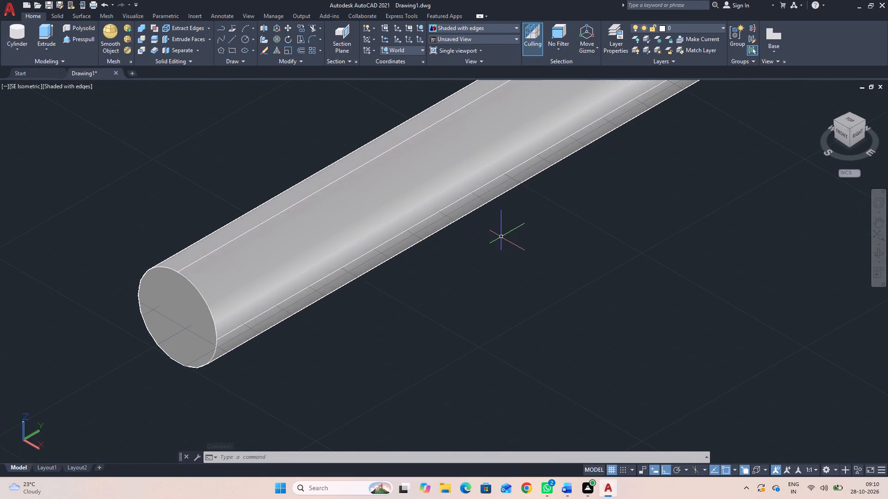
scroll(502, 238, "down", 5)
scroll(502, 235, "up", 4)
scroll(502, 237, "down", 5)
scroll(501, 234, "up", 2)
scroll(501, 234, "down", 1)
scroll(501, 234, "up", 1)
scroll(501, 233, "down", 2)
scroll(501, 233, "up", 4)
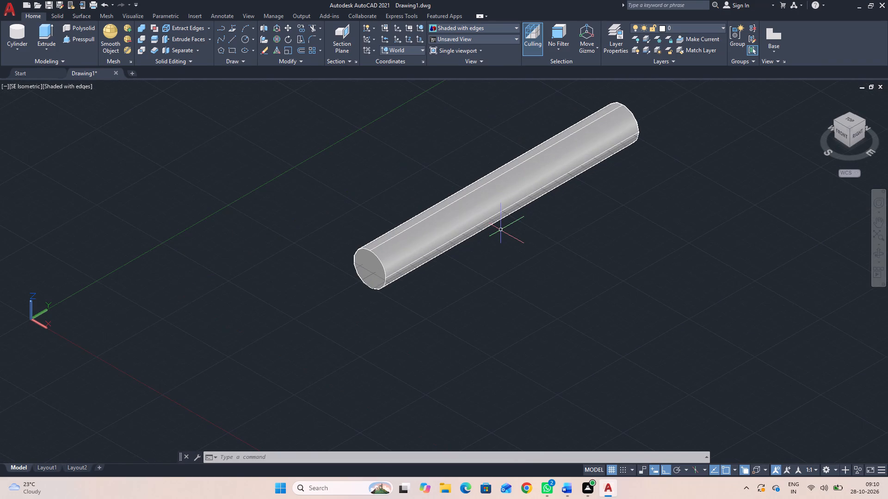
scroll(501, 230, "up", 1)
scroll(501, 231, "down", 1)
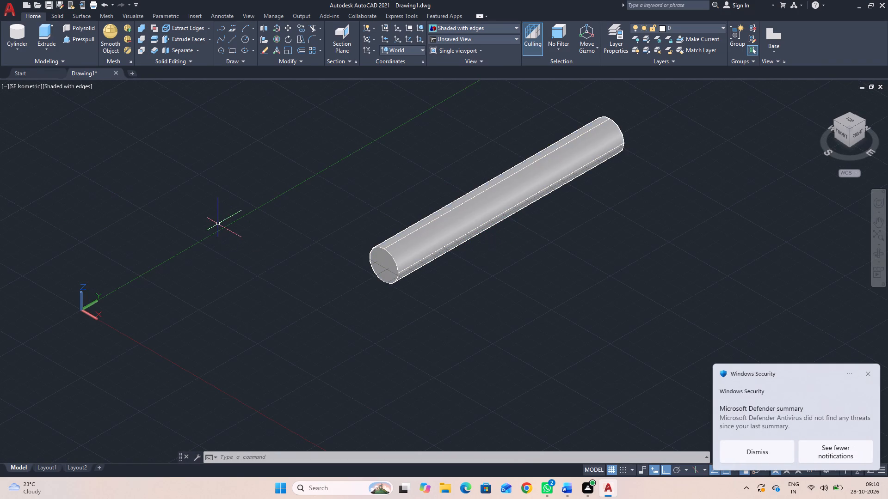
Dismiss the Windows Security notification.
left_click(868, 371)
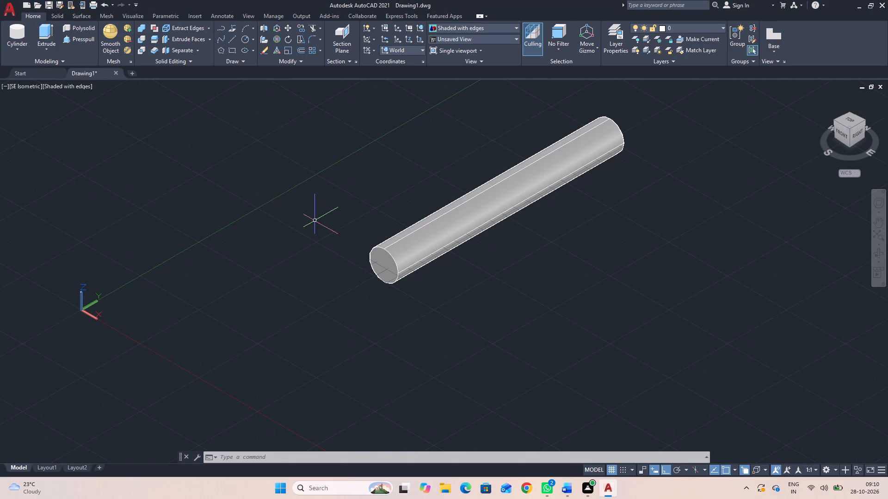
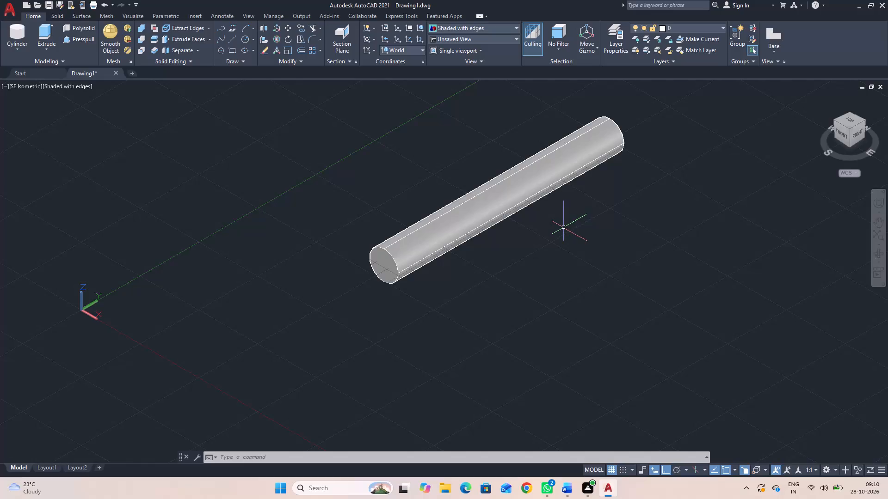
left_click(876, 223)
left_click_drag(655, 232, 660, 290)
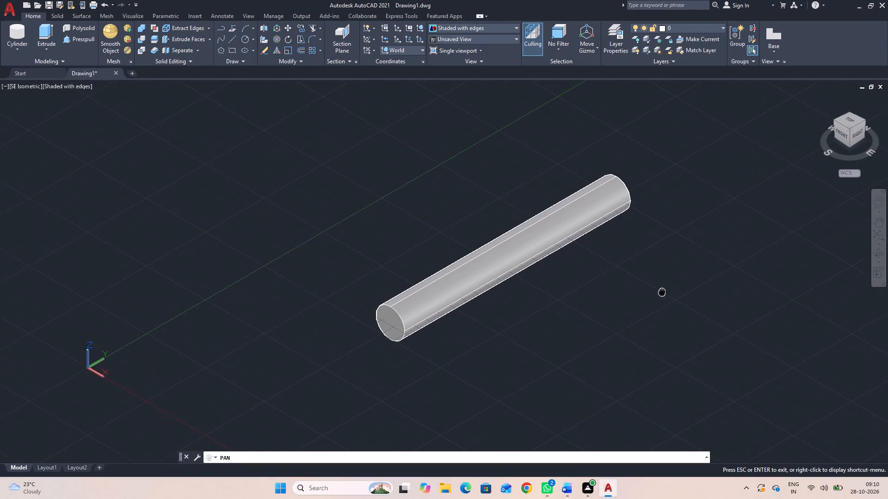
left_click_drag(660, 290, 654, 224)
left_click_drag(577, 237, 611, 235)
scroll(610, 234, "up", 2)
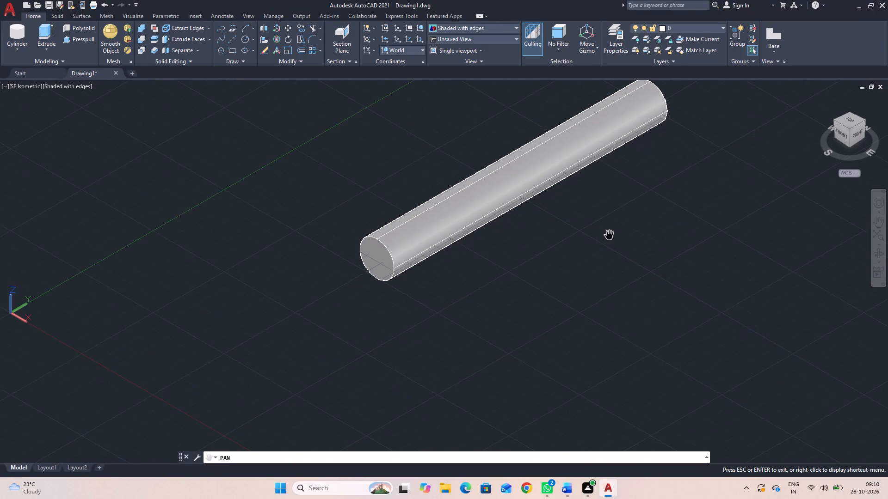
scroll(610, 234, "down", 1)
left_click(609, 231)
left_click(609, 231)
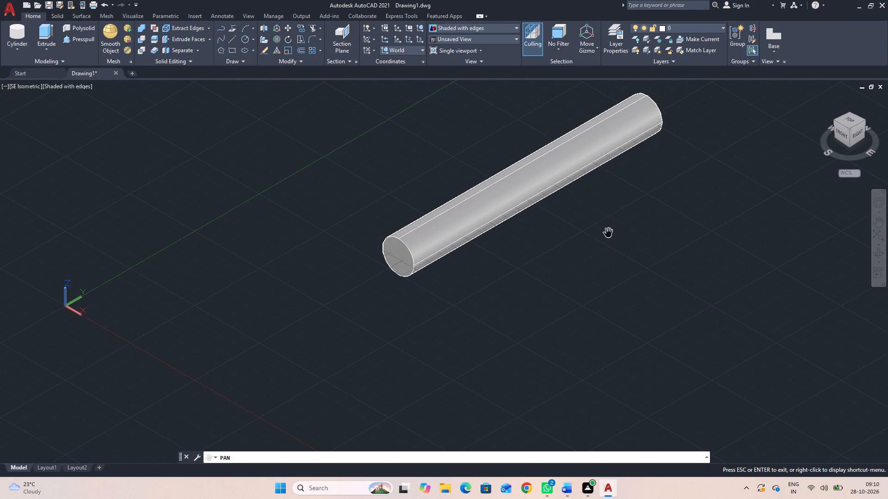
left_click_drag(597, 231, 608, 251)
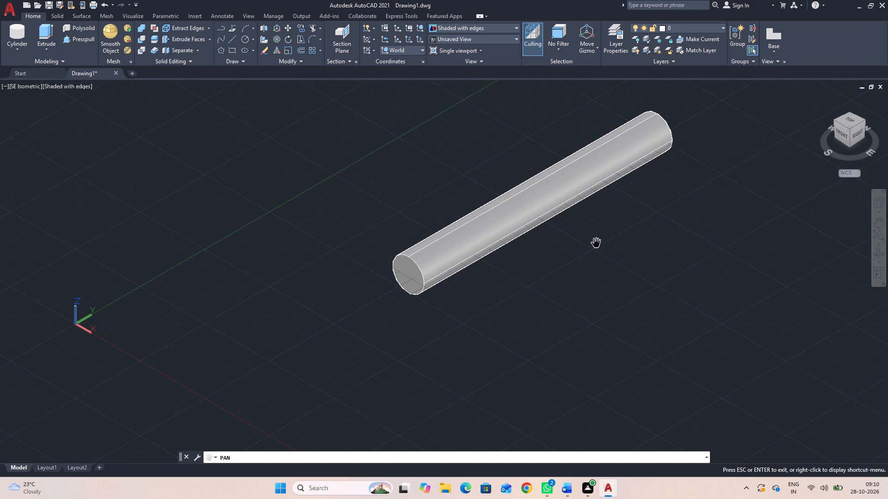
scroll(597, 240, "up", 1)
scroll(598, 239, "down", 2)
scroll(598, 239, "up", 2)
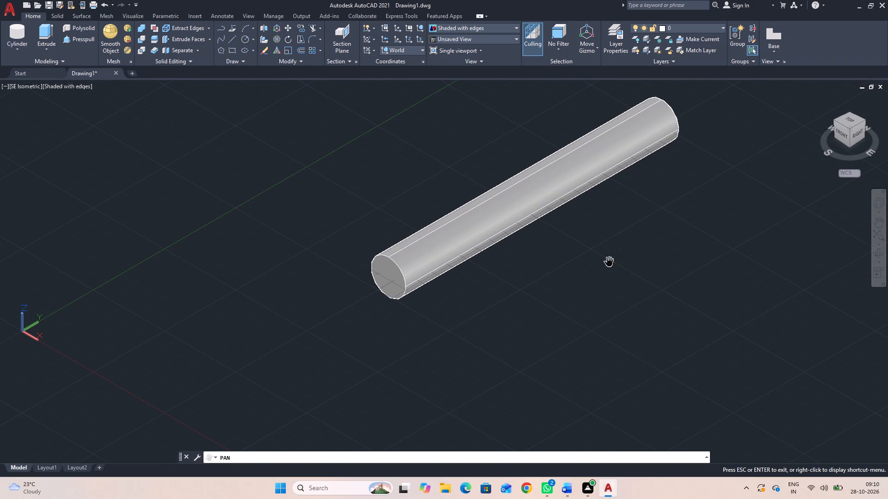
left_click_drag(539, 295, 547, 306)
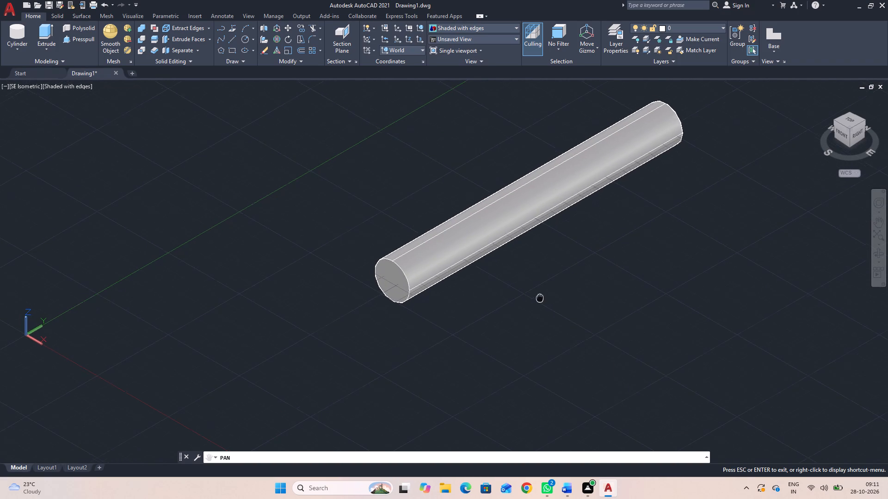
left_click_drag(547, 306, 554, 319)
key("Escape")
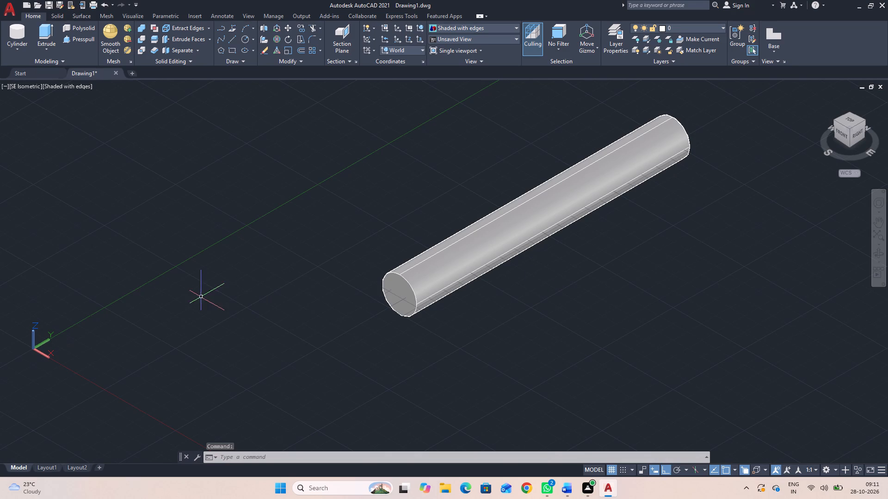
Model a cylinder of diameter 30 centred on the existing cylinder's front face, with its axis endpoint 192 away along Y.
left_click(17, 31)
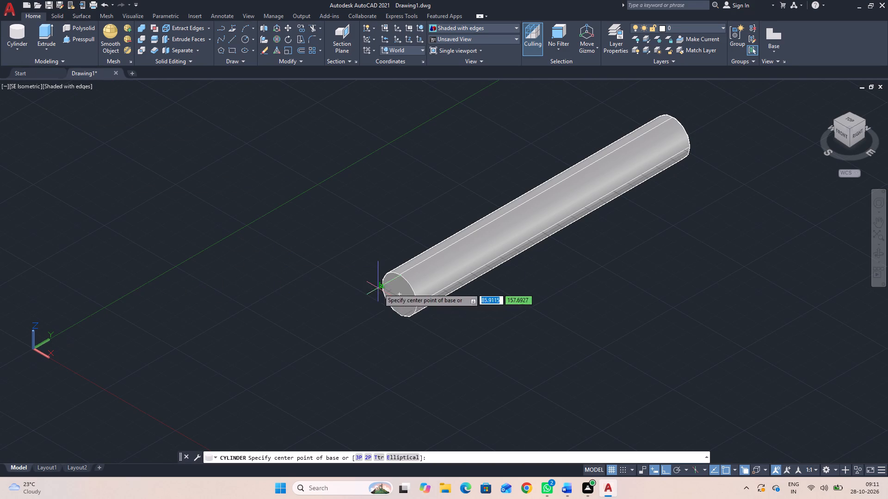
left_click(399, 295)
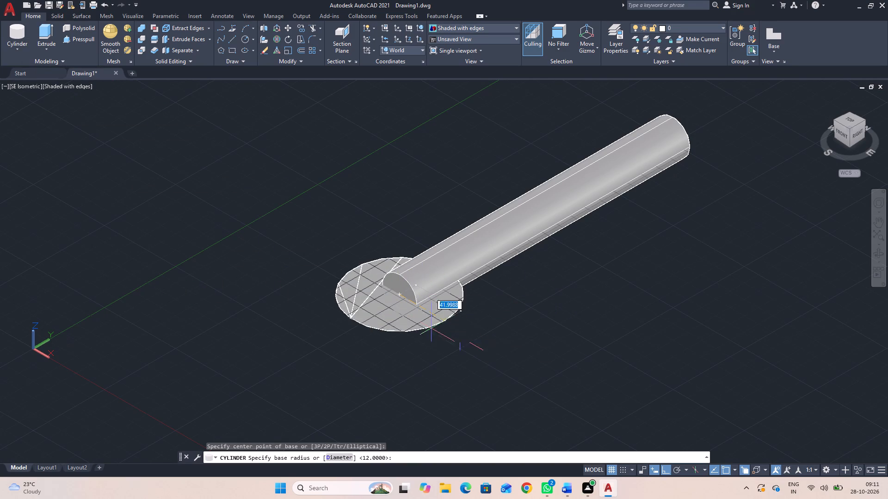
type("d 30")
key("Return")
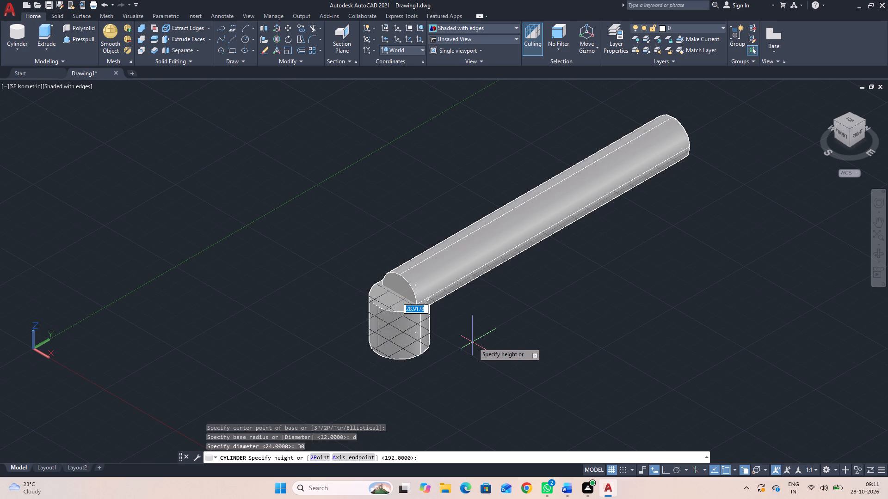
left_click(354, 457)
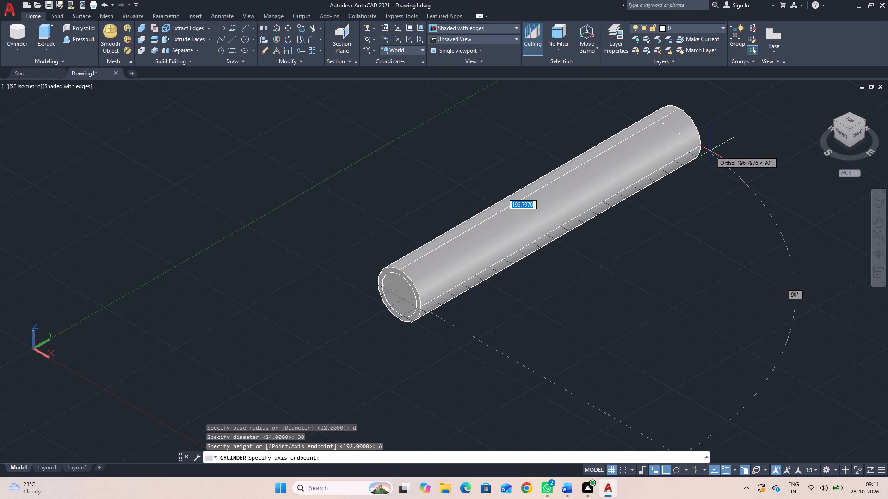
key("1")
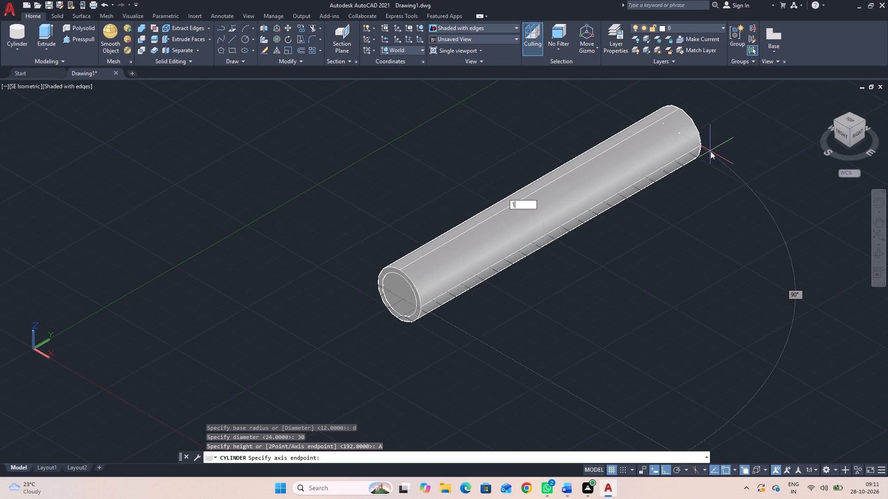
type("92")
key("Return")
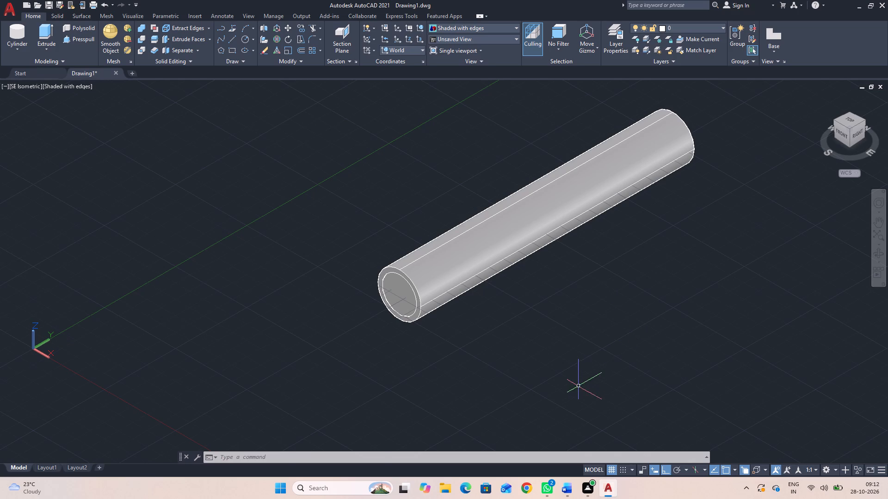
Delete both concentric cylinders from the drawing.
left_click_drag(573, 384, 563, 379)
left_click(348, 237)
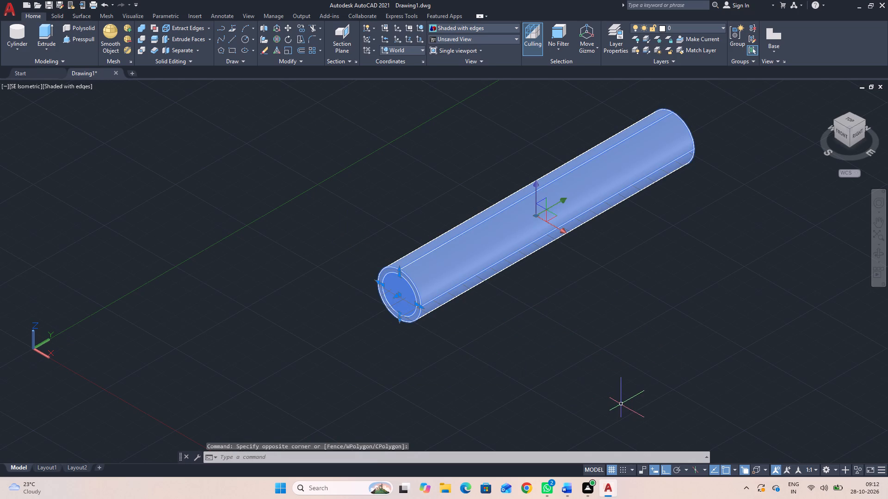
key("Delete")
Model a horizontal solid cylinder of radius 30 in the empty drawing, with its axis endpoint 172 away along Y.
left_click(15, 36)
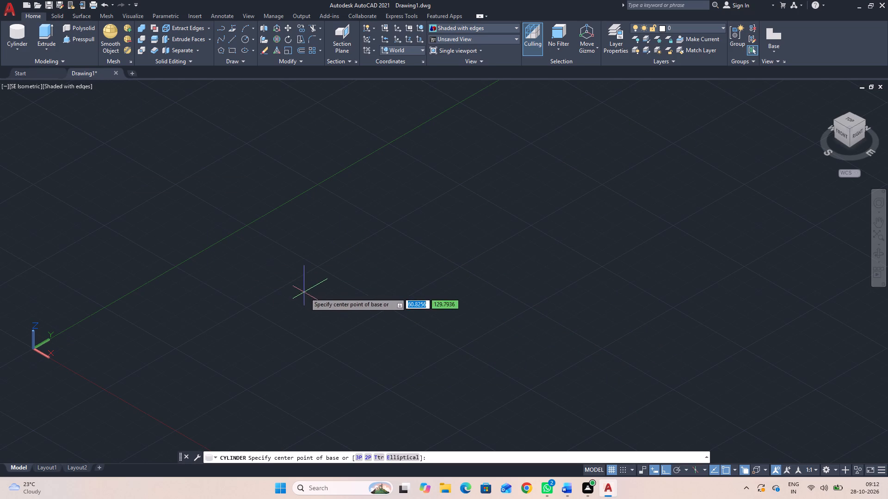
left_click(305, 293)
type("30")
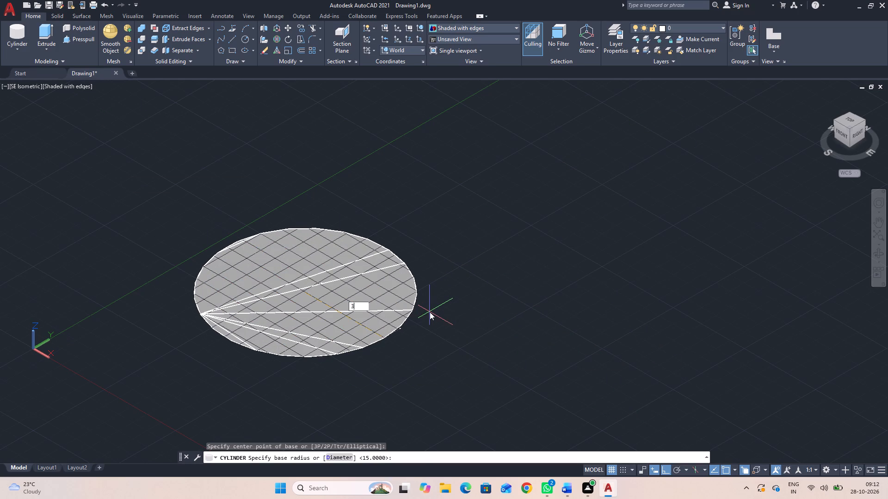
key("Return")
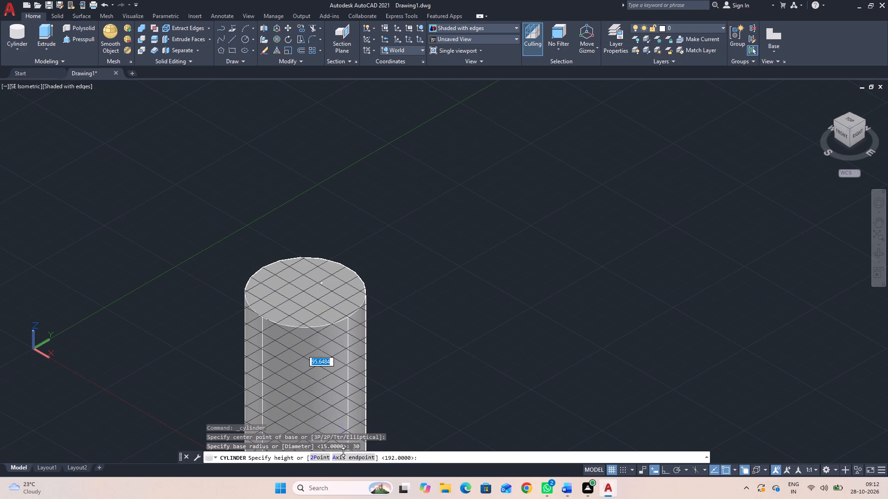
left_click(346, 458)
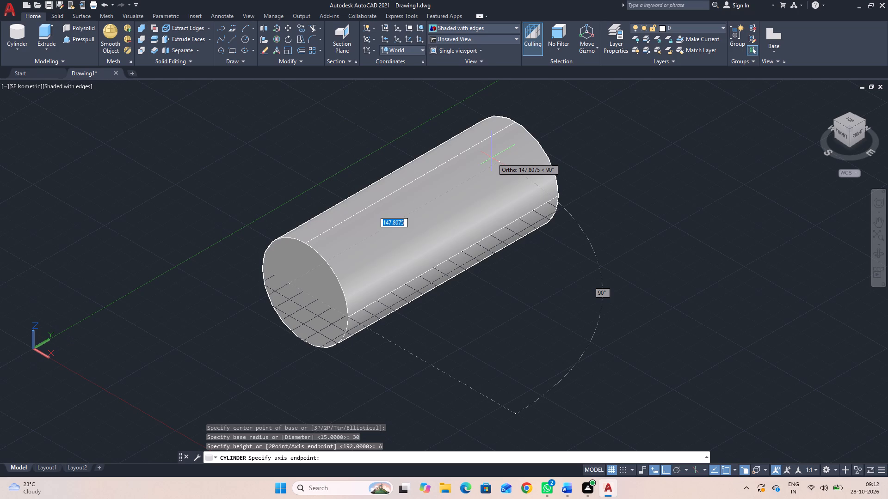
type("172")
key("Return")
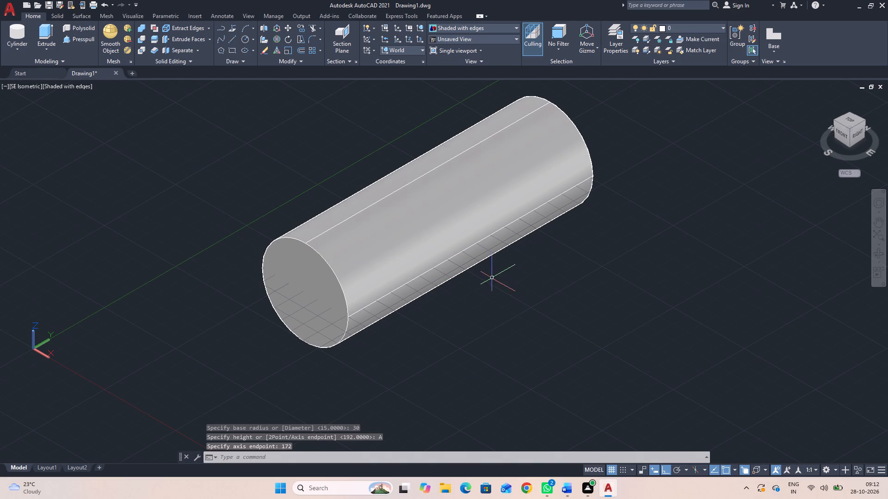
Model a concentric cylinder of radius 15 from the large cylinder's front face centre, with its axis endpoint 192 away along Y.
left_click(17, 33)
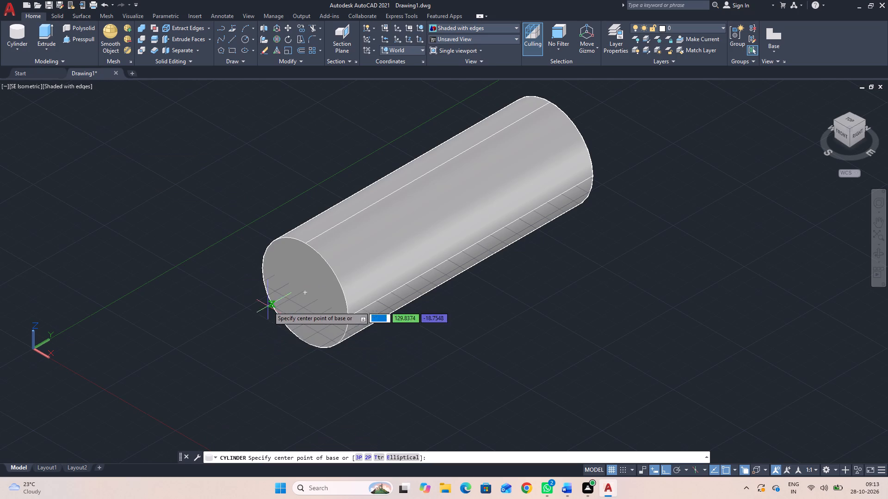
left_click(305, 294)
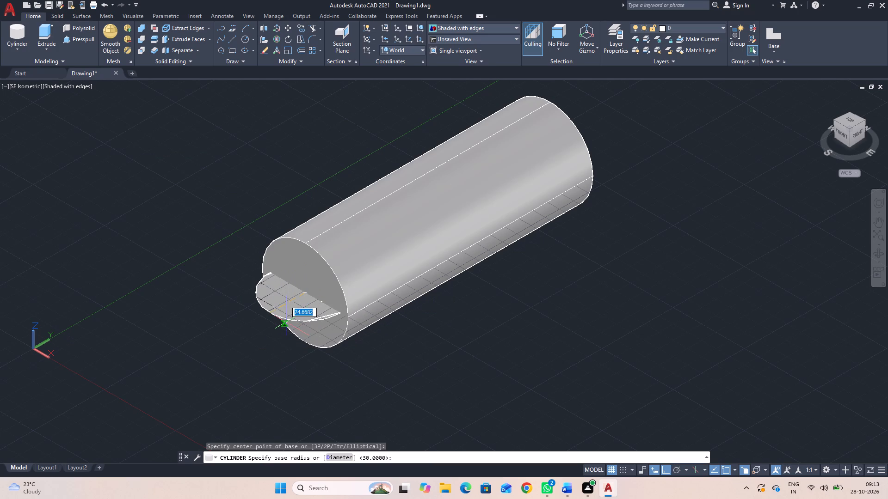
type("15")
key("Return")
left_click(352, 455)
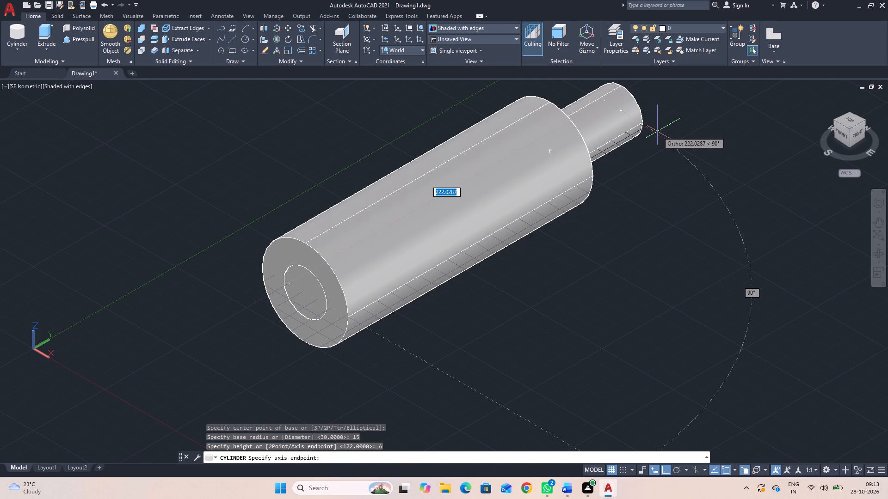
type("192")
key("Return")
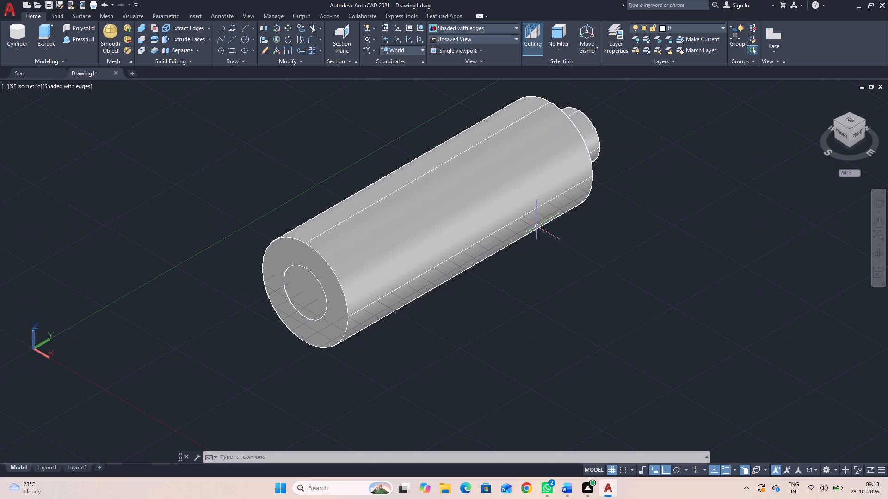
Move the radius 15 cylinder 10 units along its axis, outward from the large cylinder's front face.
left_click(301, 286)
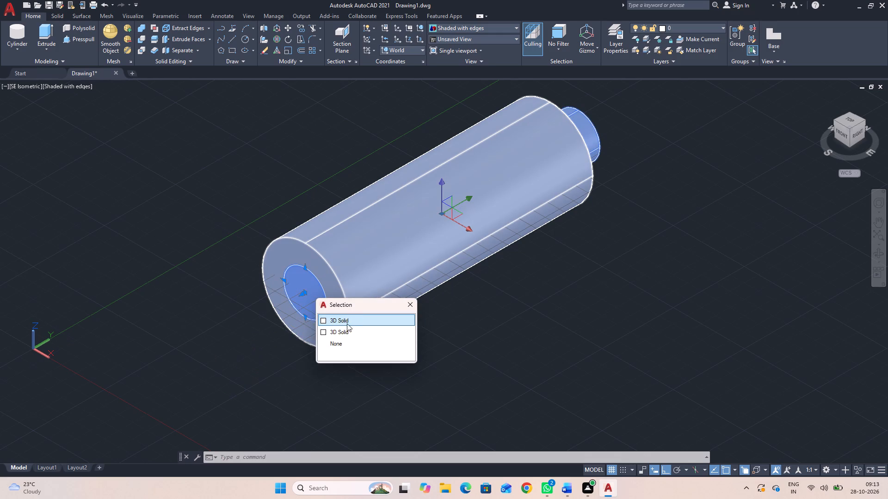
left_click(346, 320)
type("m")
key("space")
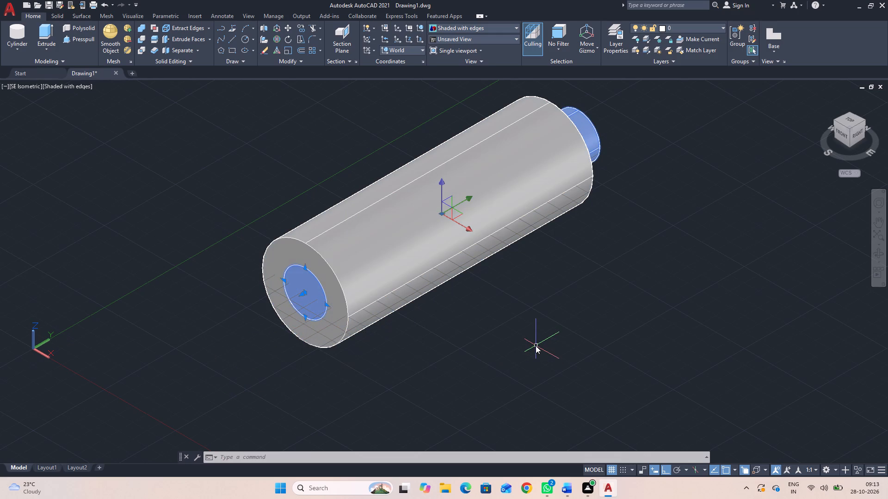
left_click(304, 293)
type("10")
key("Return")
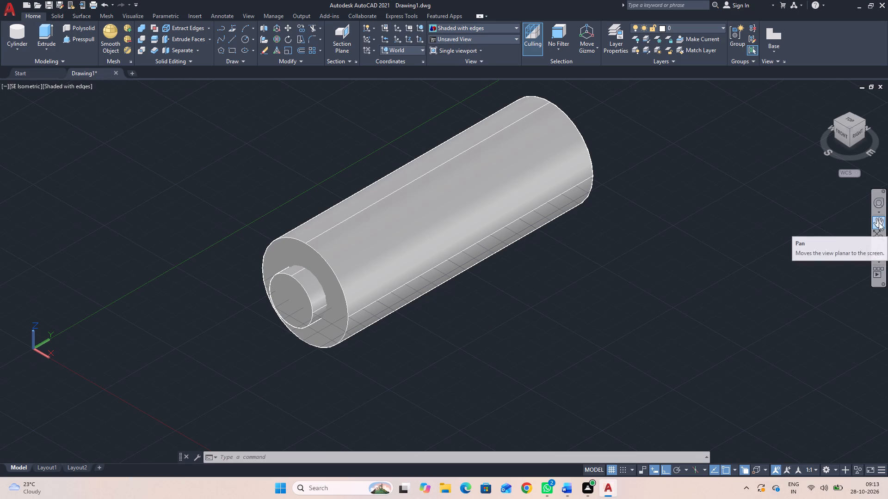
Orbit around the model to examine how the thin cylinder projects from both ends of the large cylinder.
left_click(879, 237)
left_click_drag(823, 260, 700, 277)
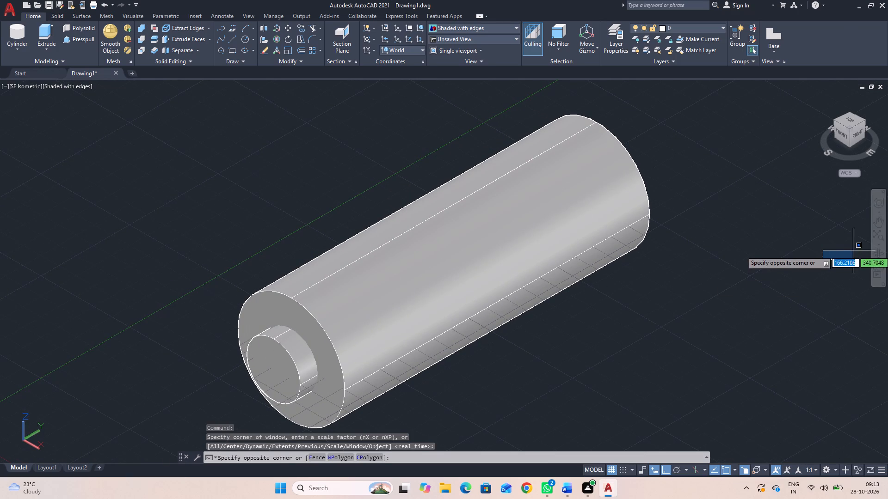
left_click(856, 253)
left_click(878, 252)
left_click_drag(811, 295, 775, 313)
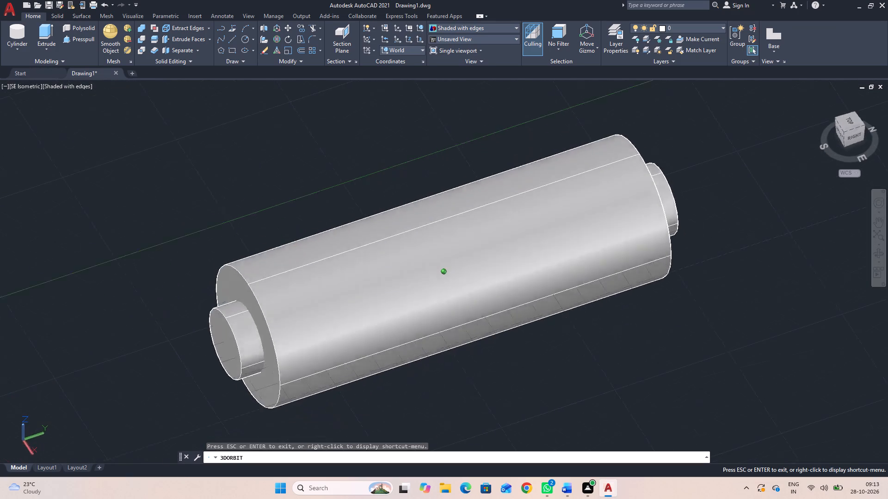
left_click_drag(775, 313, 788, 311)
left_click_drag(700, 347, 749, 335)
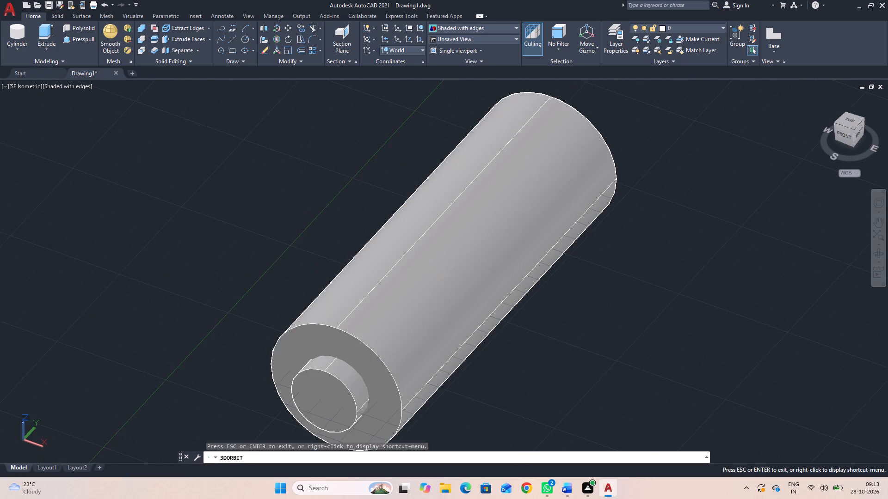
scroll(706, 327, "down", 2)
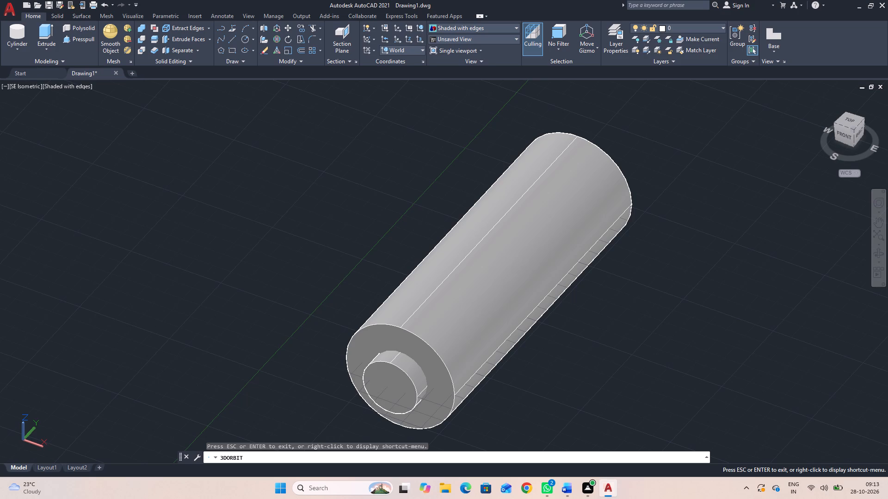
key("Escape")
left_click(879, 220)
left_click_drag(706, 350, 713, 314)
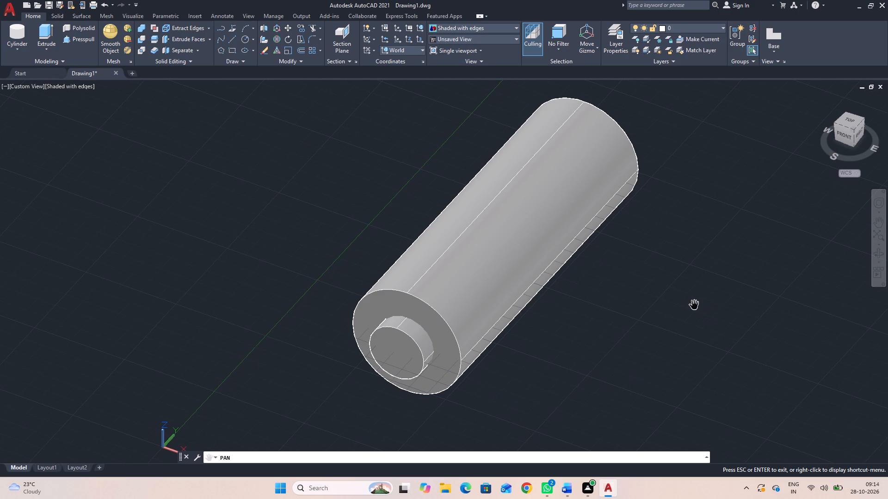
key("Escape")
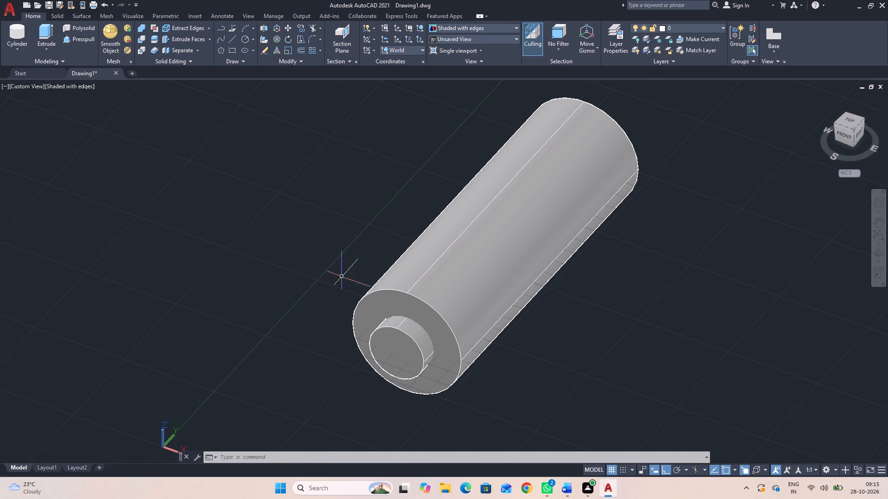
Model a concentric cylinder of radius 12 from the radius 15 cylinder's front face centre, with its axis endpoint 222 away along Y.
left_click(17, 33)
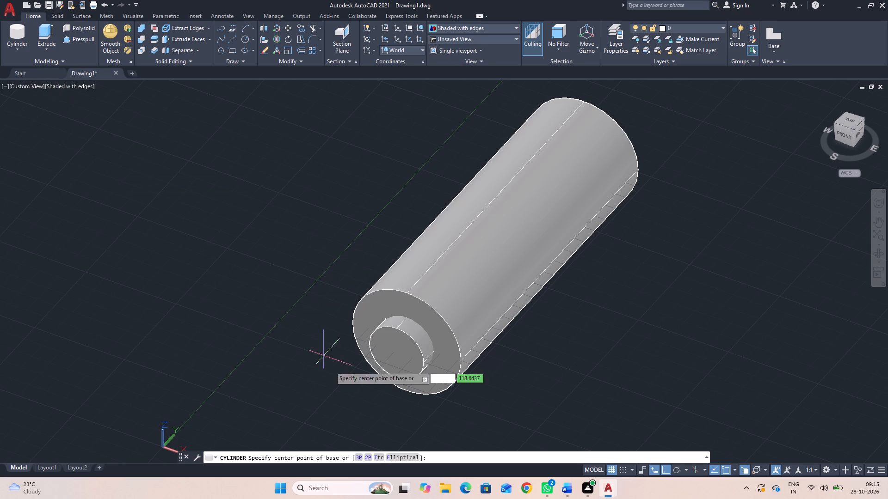
left_click(397, 354)
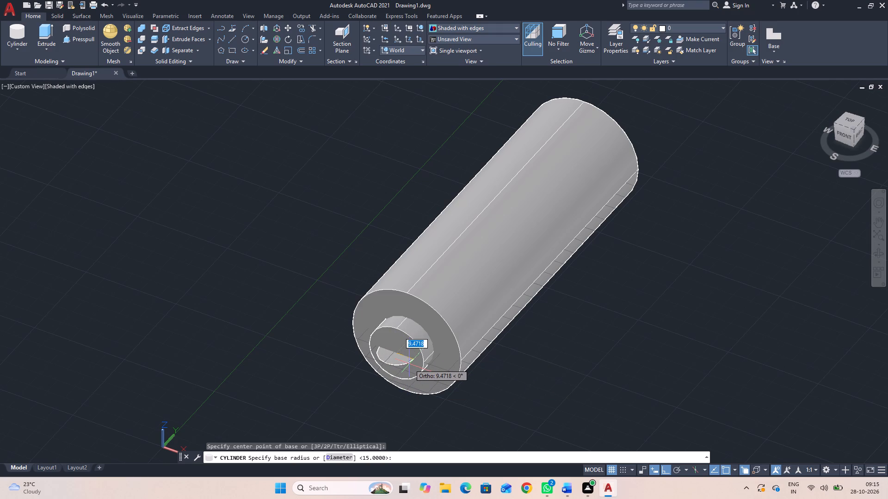
type("12")
key("Return")
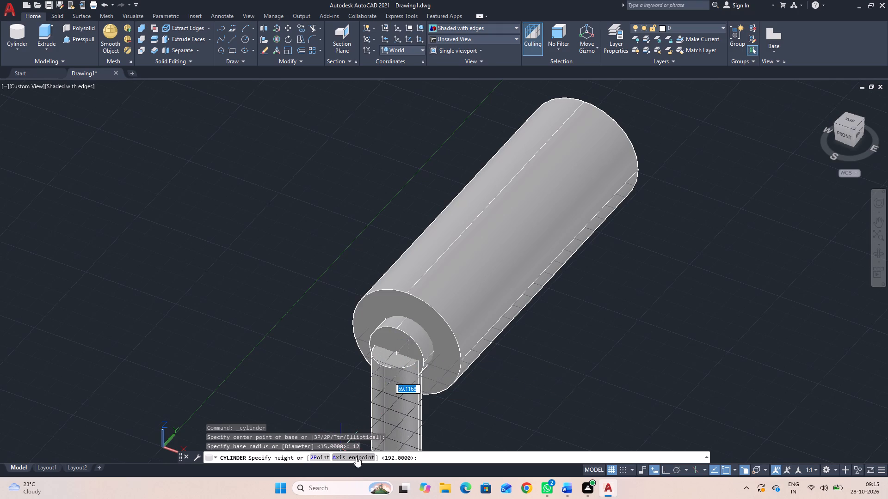
left_click(356, 457)
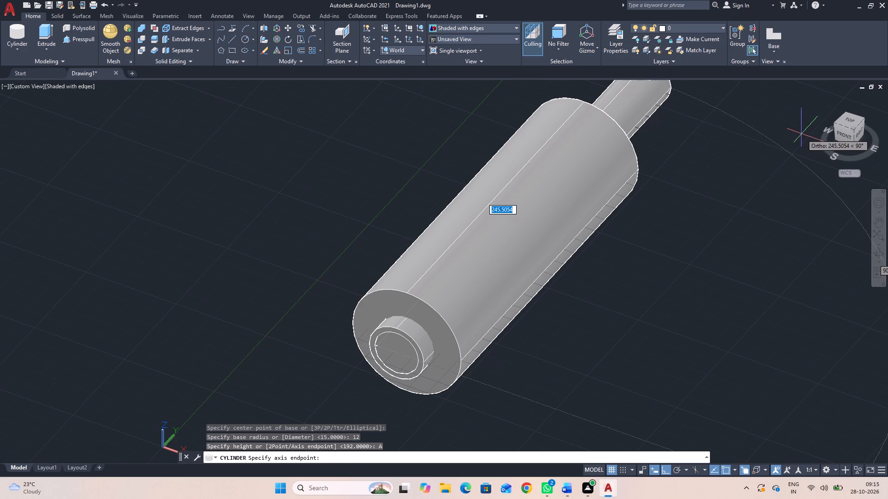
type("222")
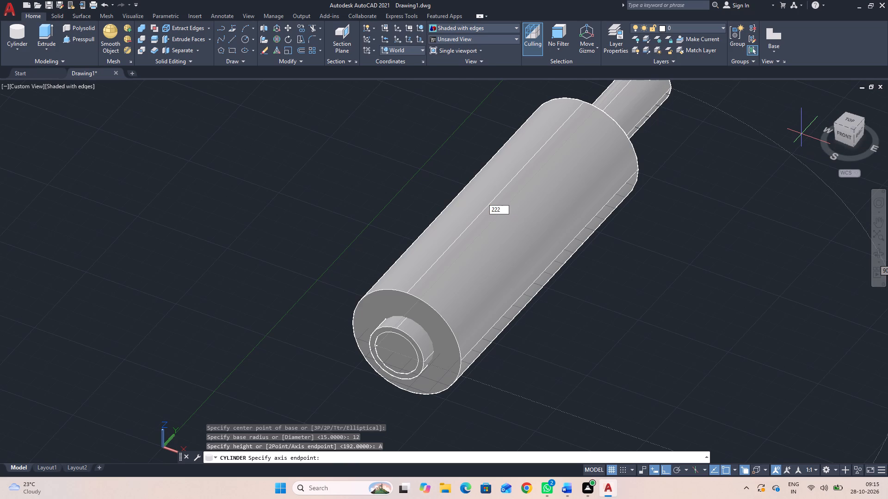
key("Return")
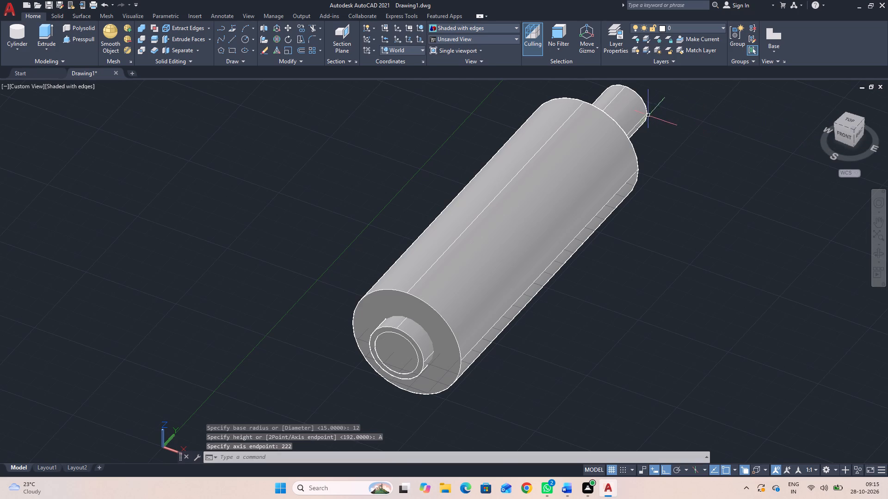
Move the radius 12 cylinder 15 units along its axis, outward from the radius 15 cylinder's front face.
left_click(638, 111)
type("m")
key("space")
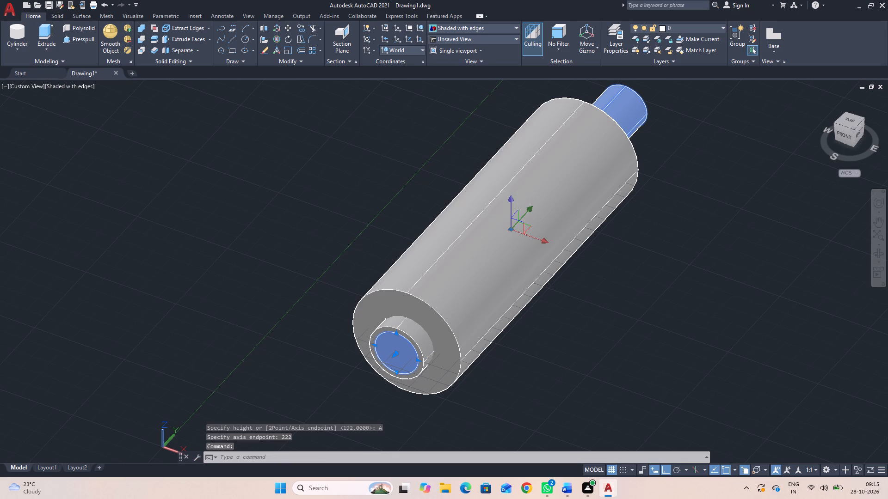
left_click(395, 353)
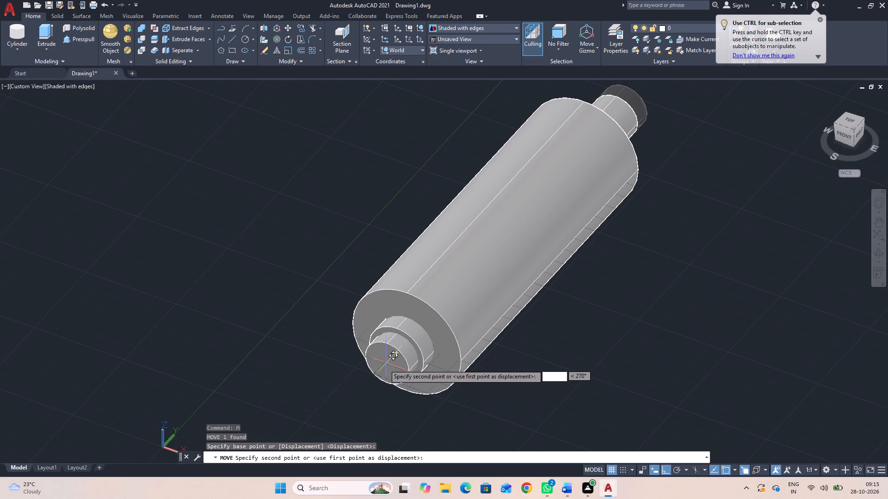
type("15")
key("Return")
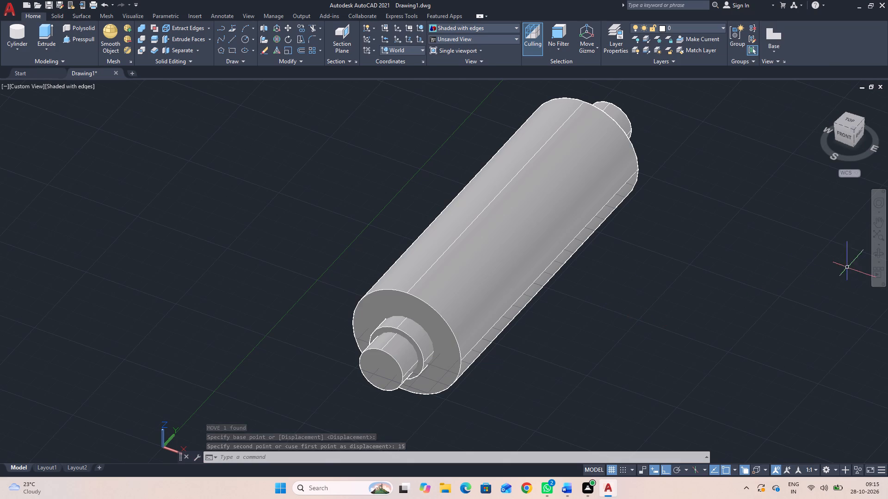
Draw a line along the top of the radius 30 cylinder, from its rear face's top quadrant to its front face's top quadrant.
left_click(880, 255)
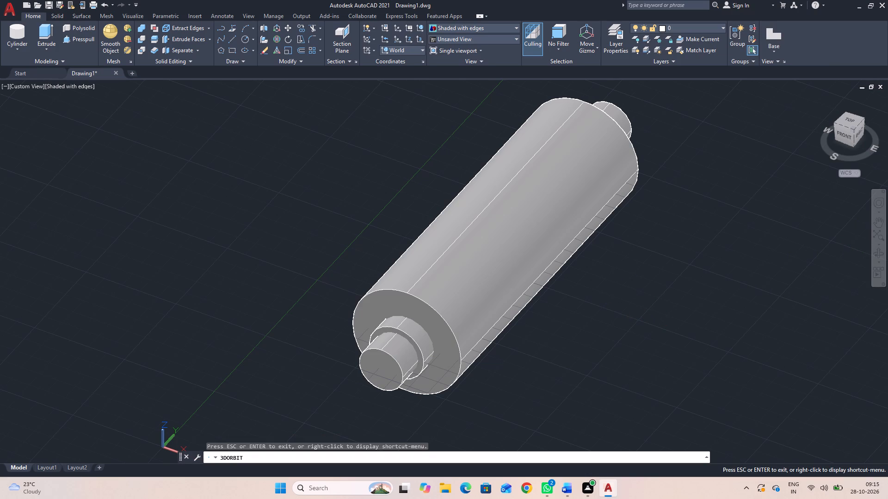
key("Escape")
left_click(878, 219)
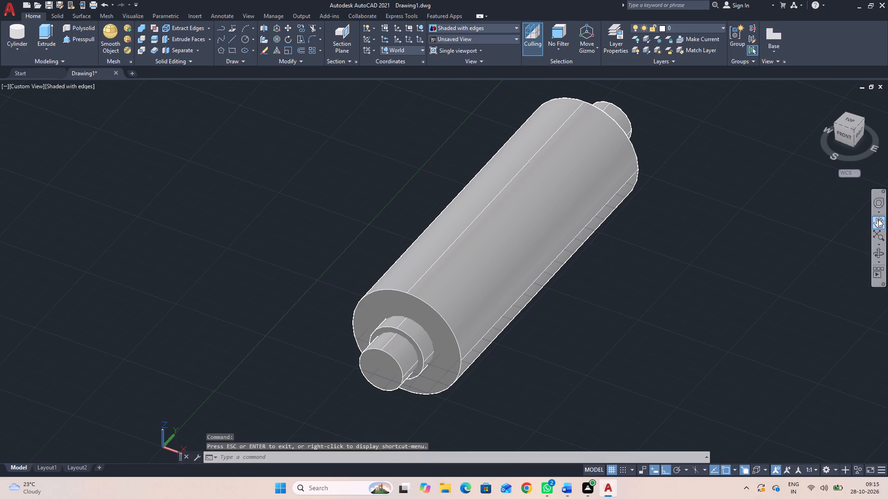
left_click_drag(699, 278, 657, 261)
scroll(624, 258, "down", 2)
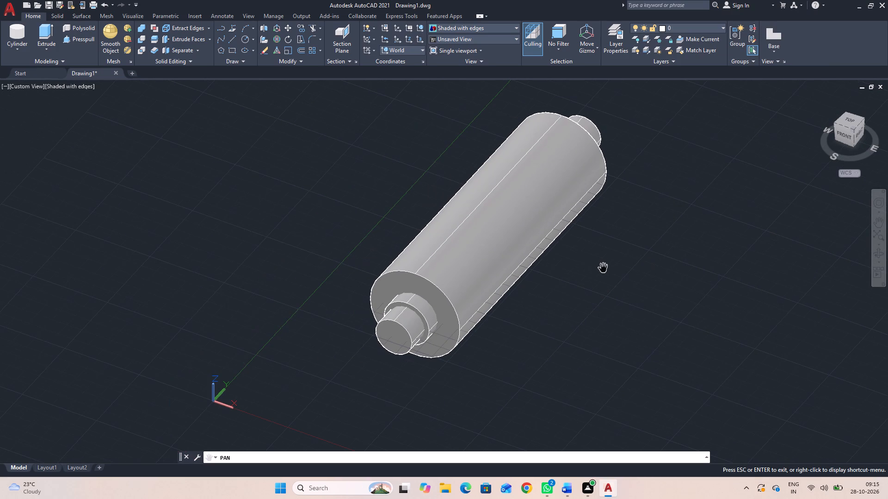
key("Escape")
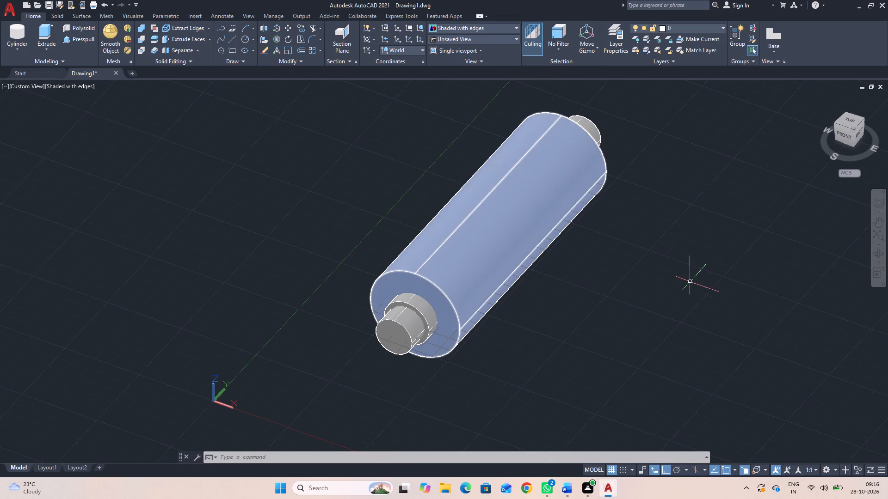
key("l")
key("space")
right_click(653, 268, "shift")
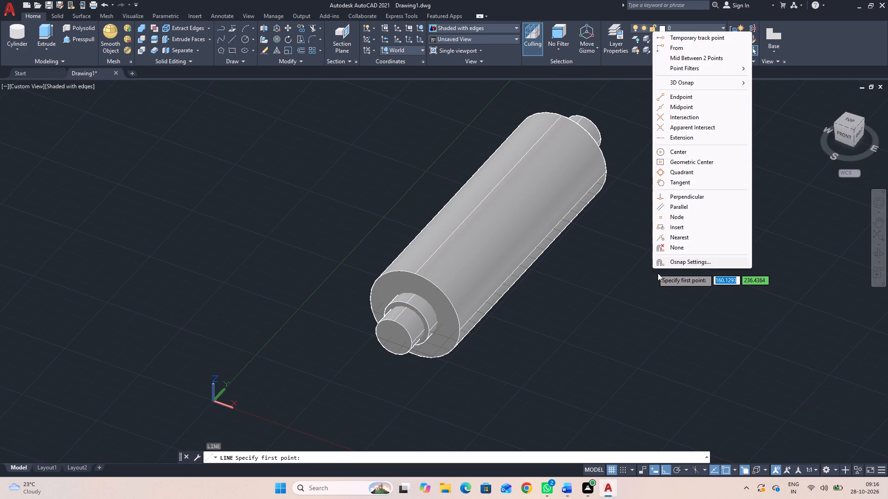
left_click(682, 172)
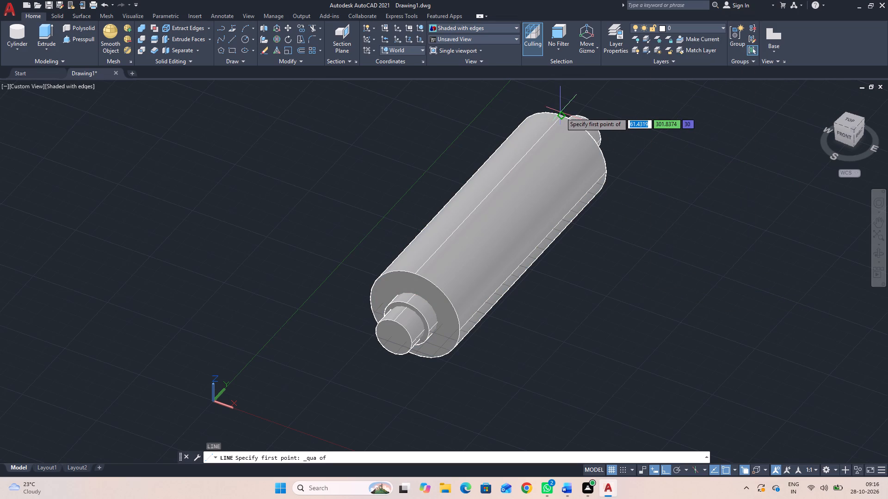
left_click(561, 116)
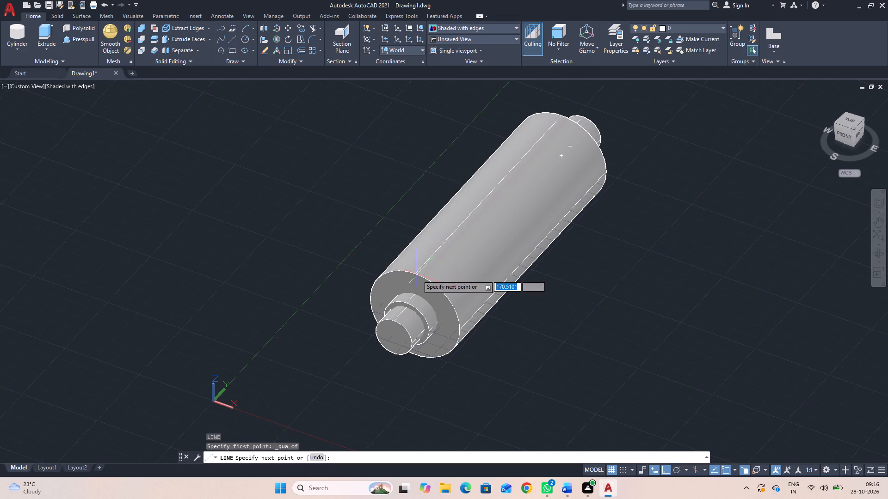
right_click(415, 275, "shift")
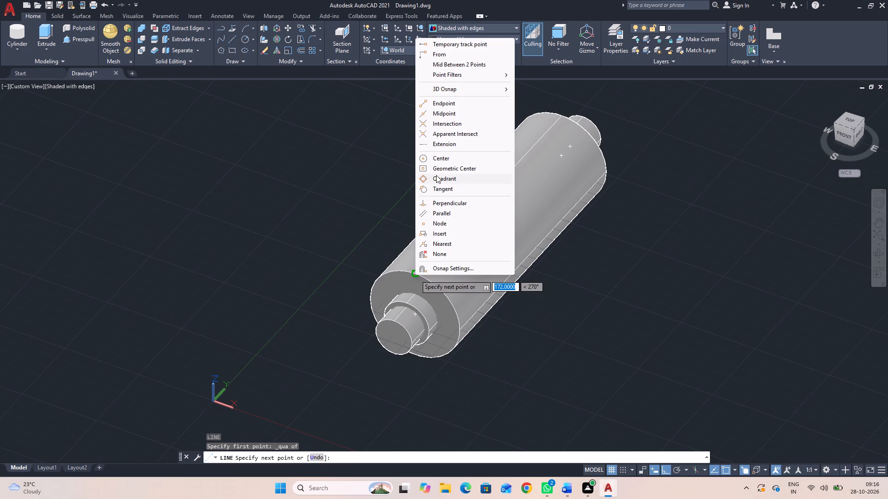
left_click(437, 175)
left_click(415, 274)
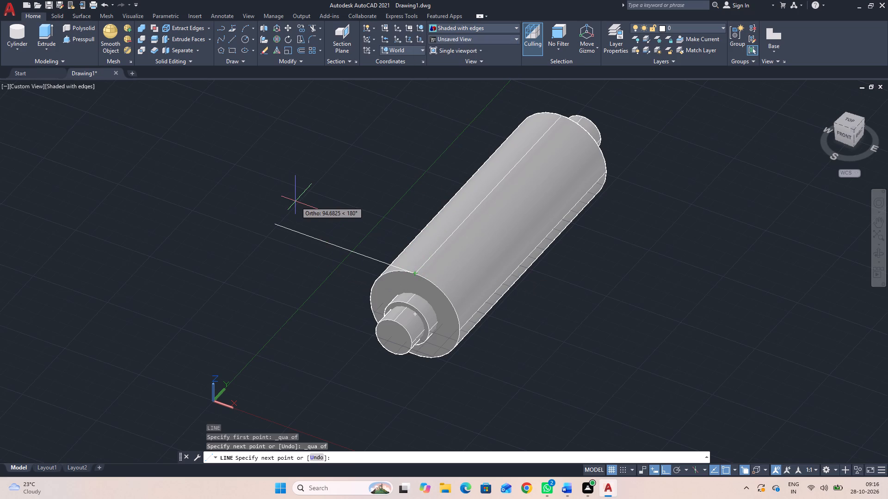
key("Escape")
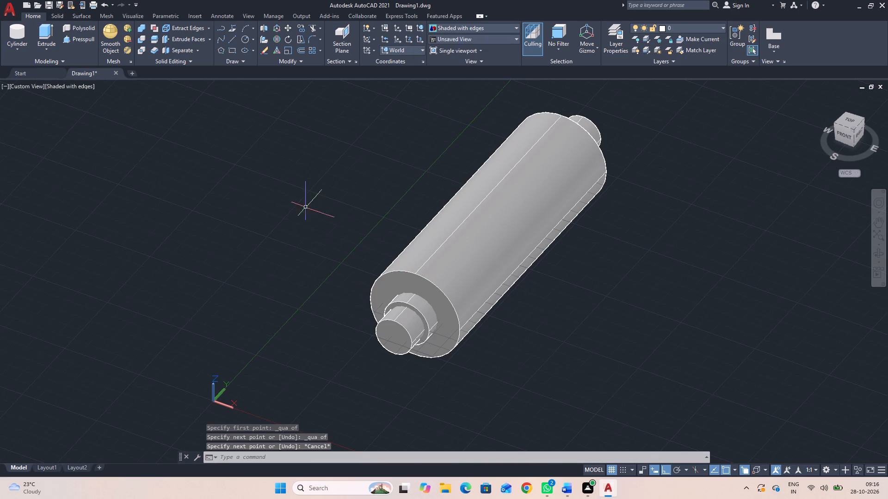
Draw two consecutive 30-unit line segments from the midpoint of the large cylinder's top line towards its front face.
type("l")
key("space")
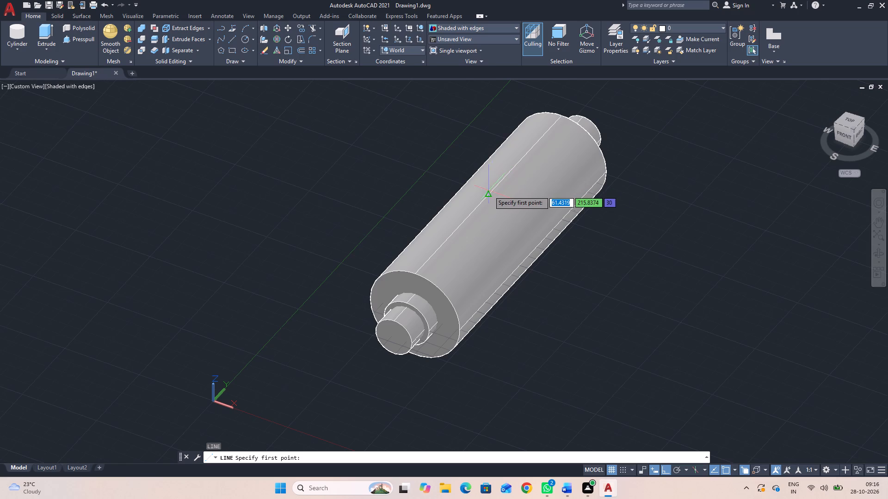
left_click(487, 195)
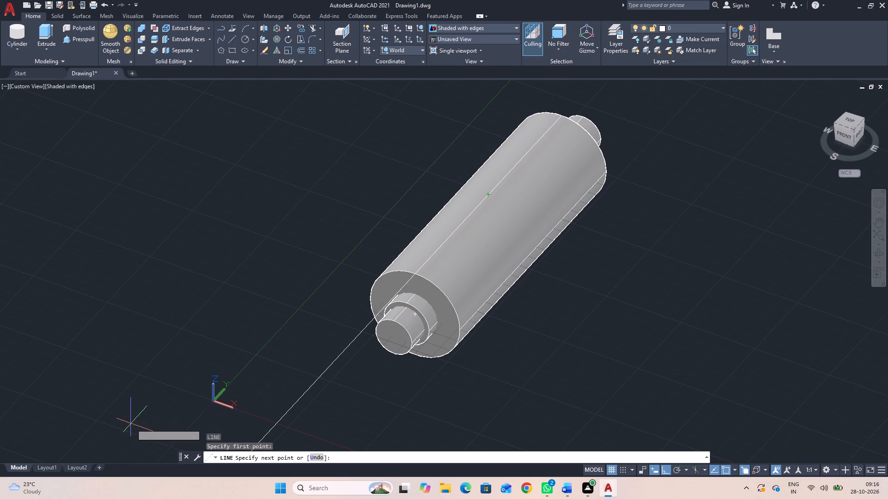
type("30")
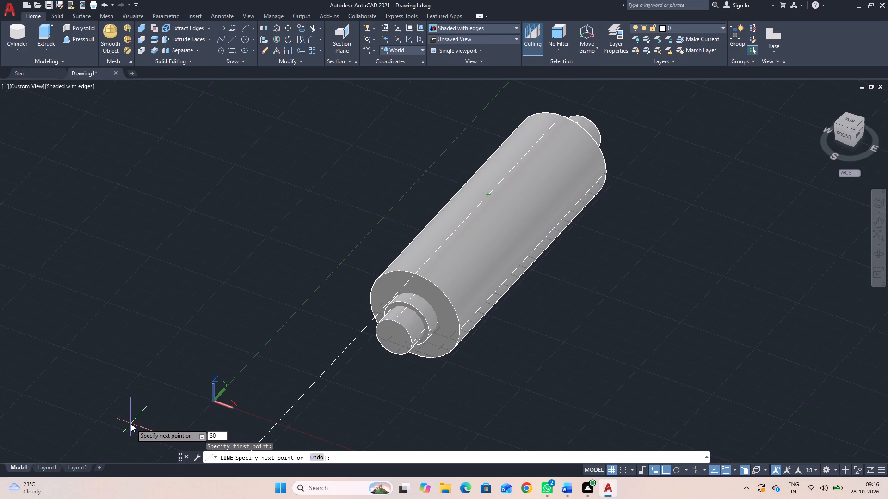
key("Return")
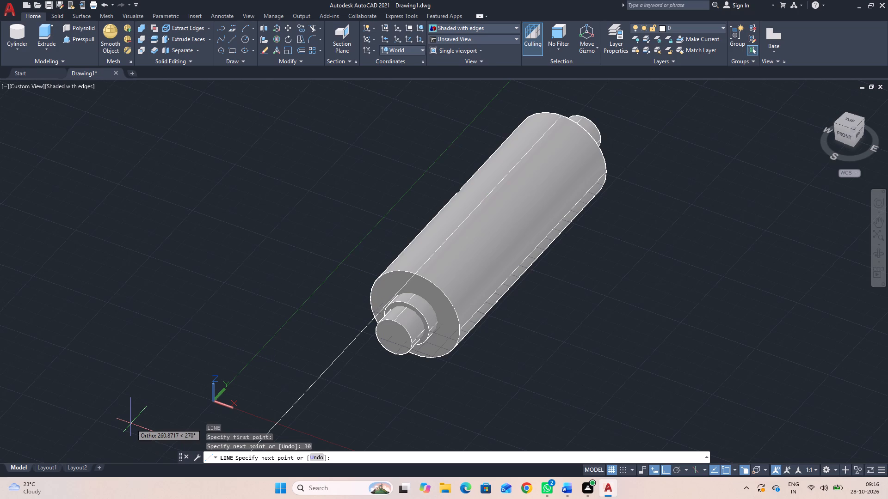
type("30")
key("Return")
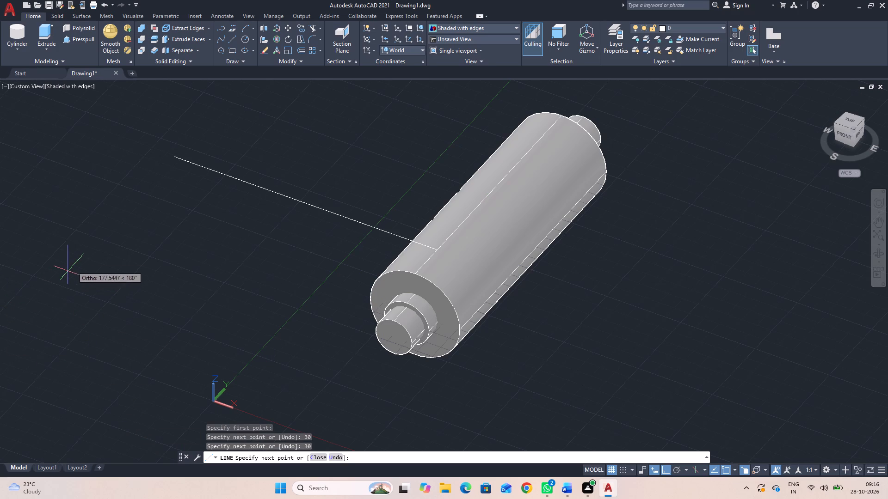
key("Escape")
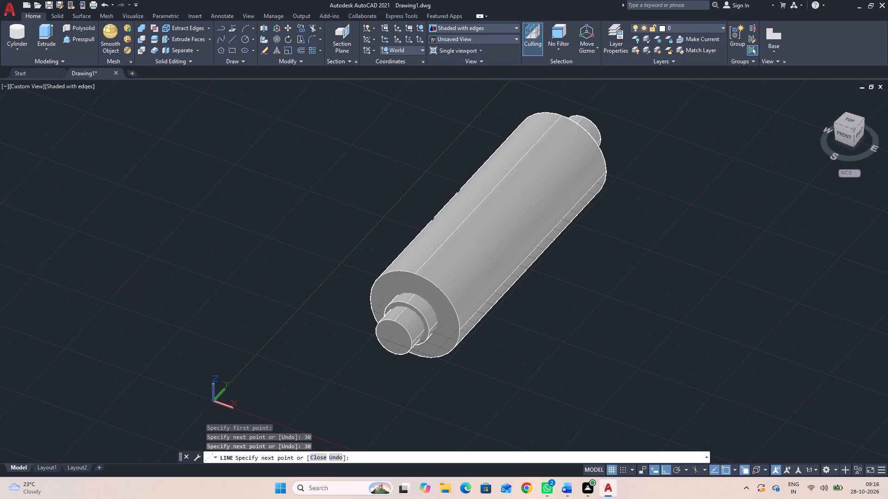
Draw two consecutive 30-unit line segments from the midpoint of the large cylinder's top line towards its rear face.
key("space")
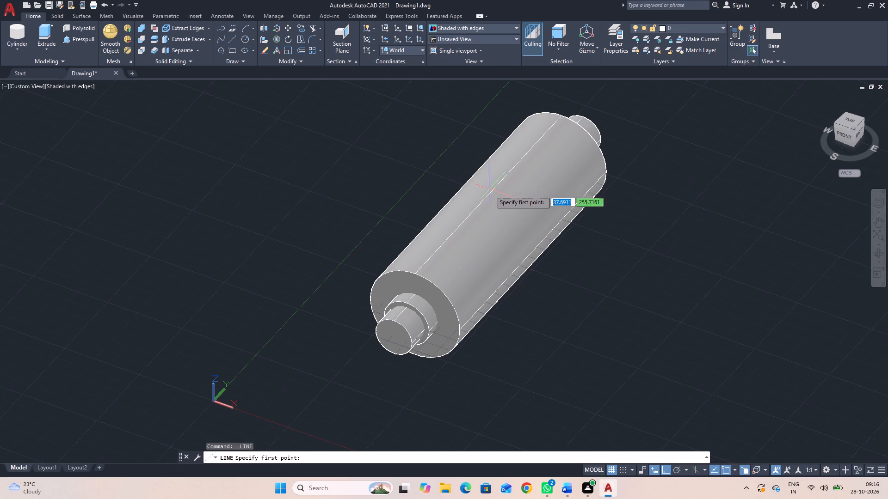
scroll(483, 202, "up", 2)
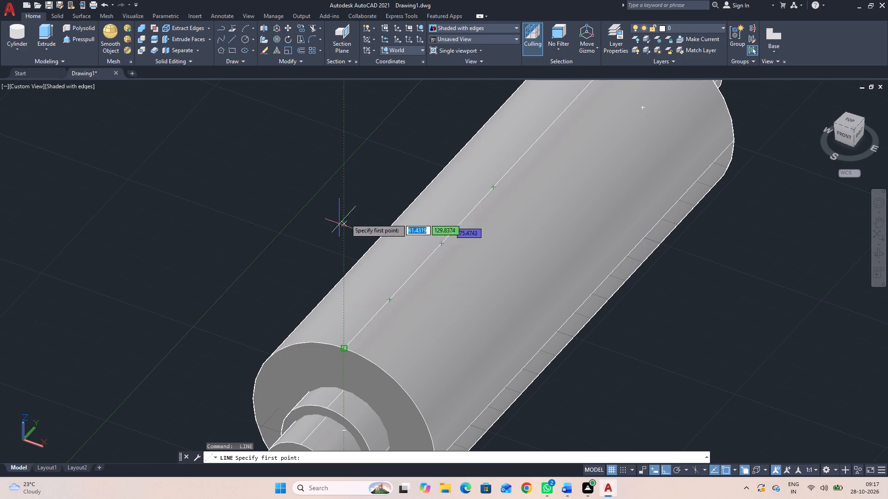
left_click(493, 187)
scroll(581, 135, "down", 2)
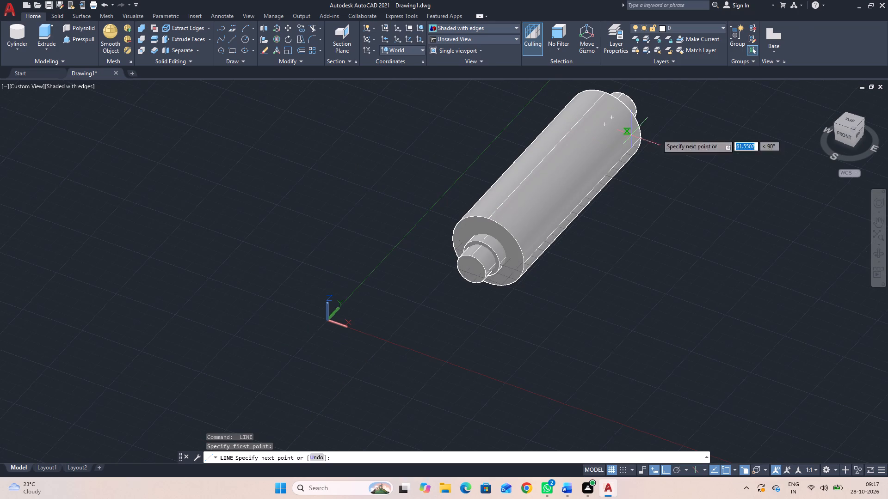
type("30")
key("Return")
type("30")
key("Return")
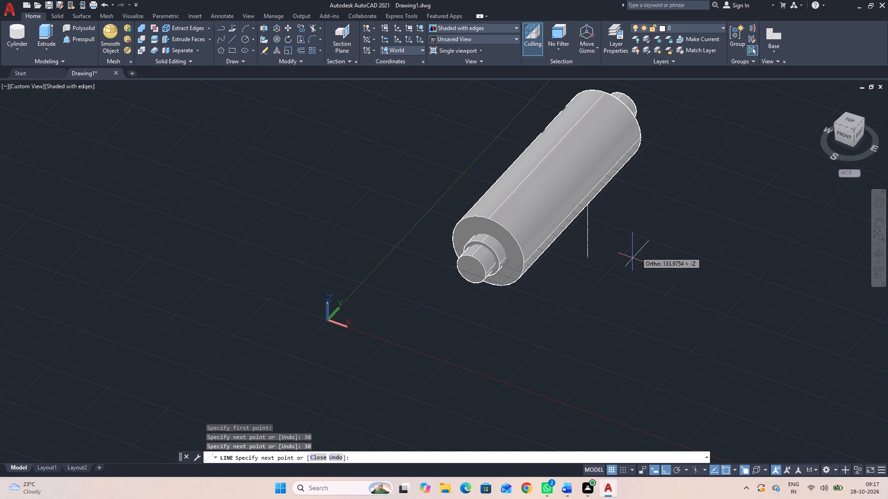
left_click(876, 219)
left_click_drag(797, 219, 758, 321)
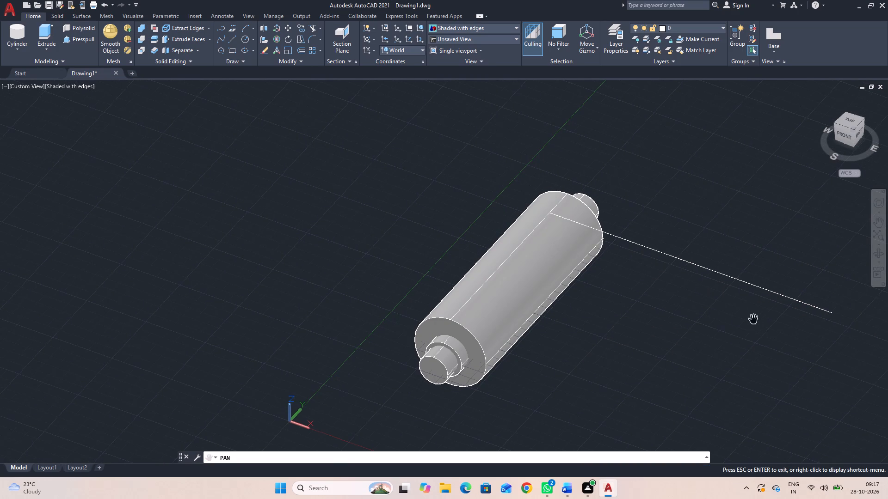
key("Escape")
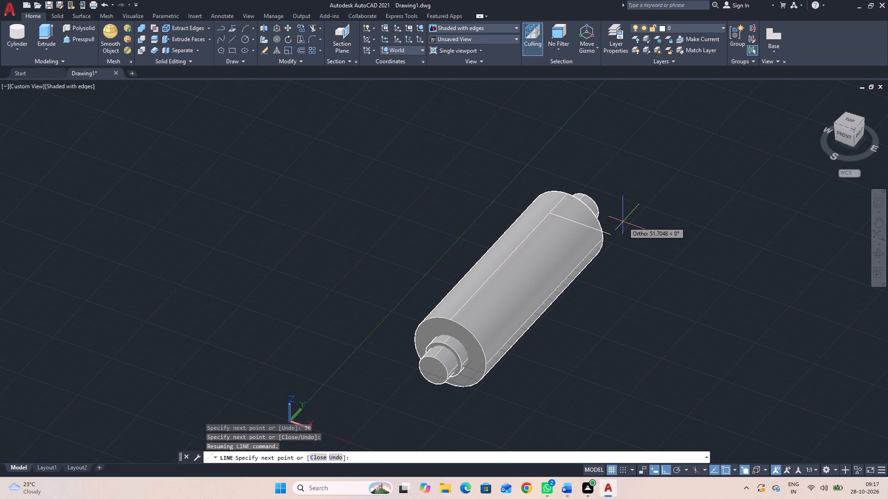
key("Escape")
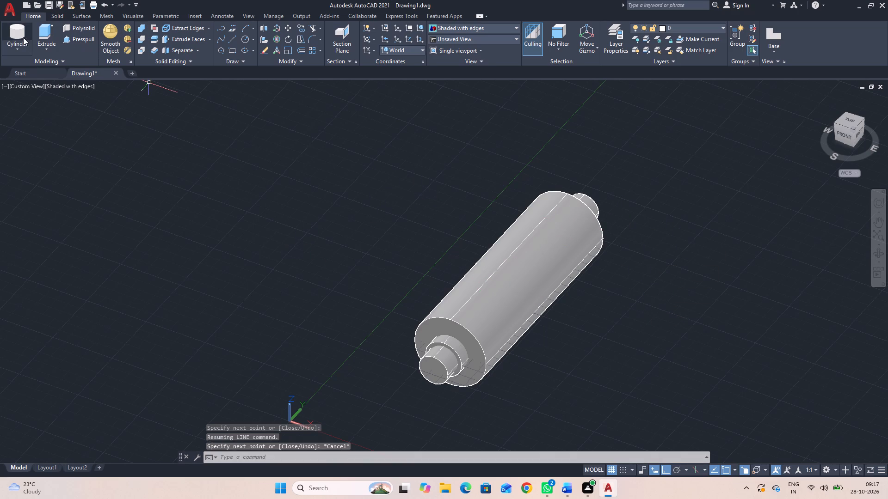
Create a box 8 long, 30 wide and 96 high upward, its first corner 4 units in -X from the rearmost 30-unit segment's rear endpoint.
left_click(15, 48)
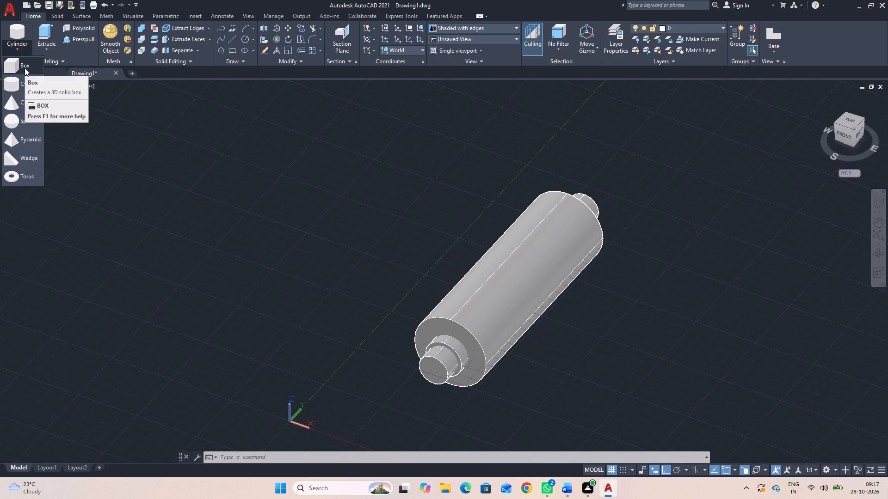
left_click(23, 67)
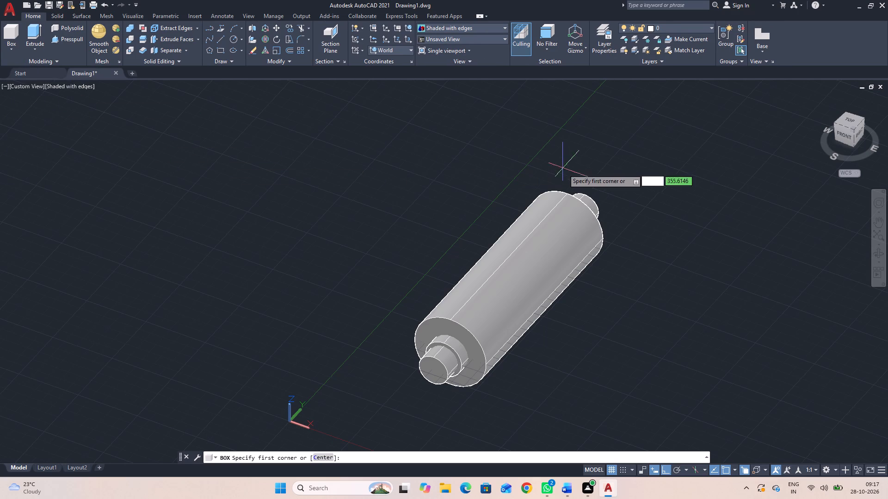
scroll(545, 217, "up", 2)
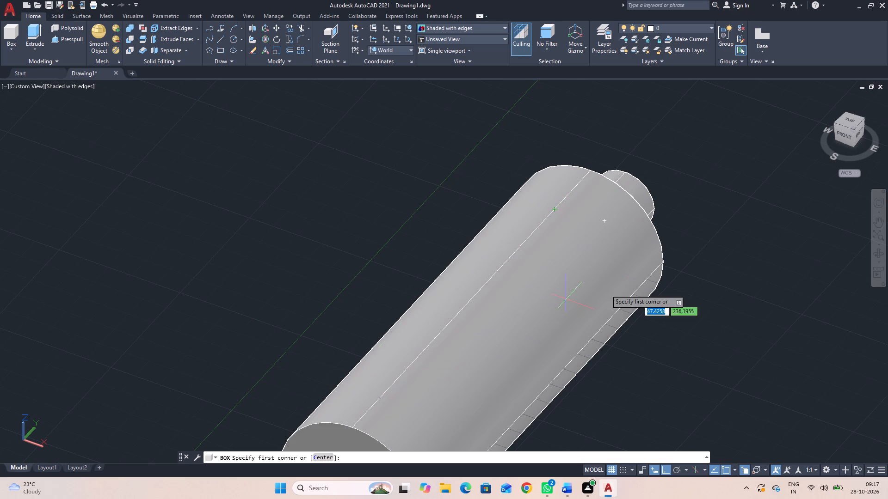
left_click(875, 224)
left_click_drag(686, 459, 693, 377)
left_click_drag(636, 407, 666, 251)
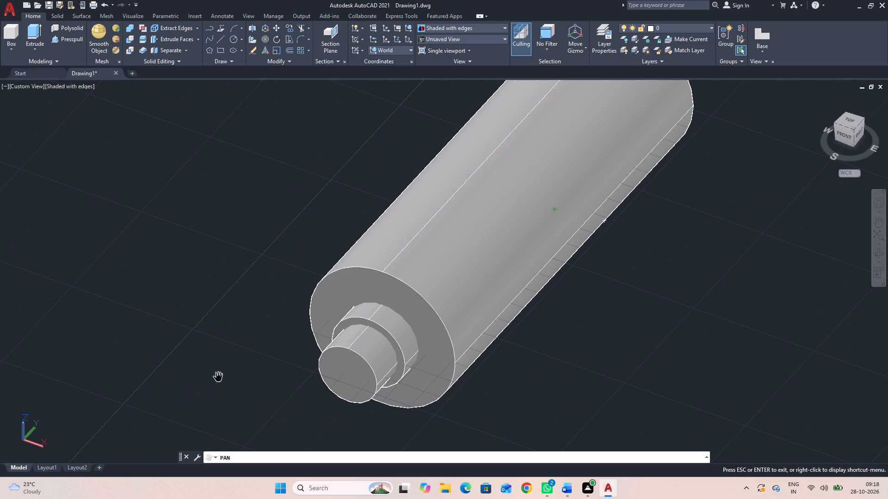
key("Escape")
scroll(259, 408, "down", 1)
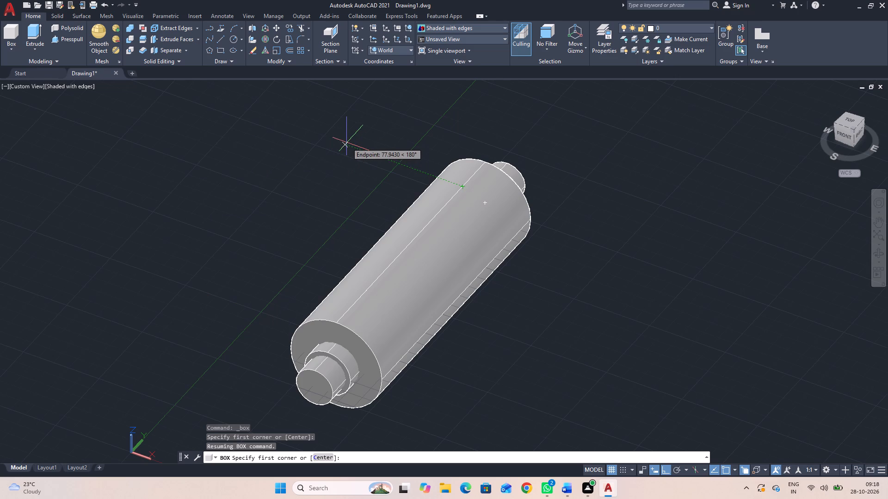
key("4")
key("Return")
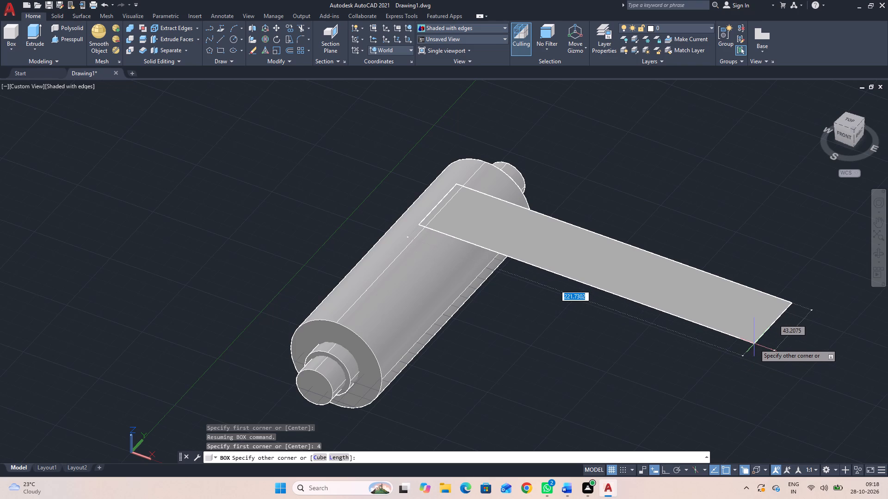
type("l")
key("space")
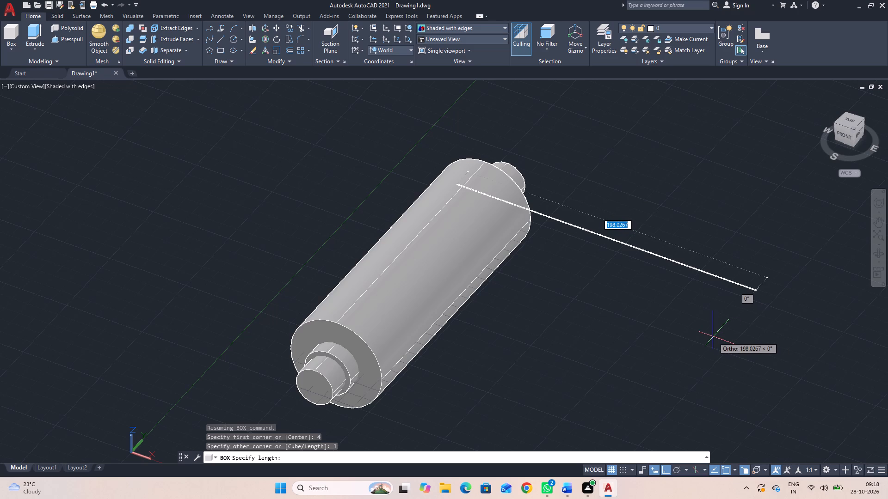
key("8")
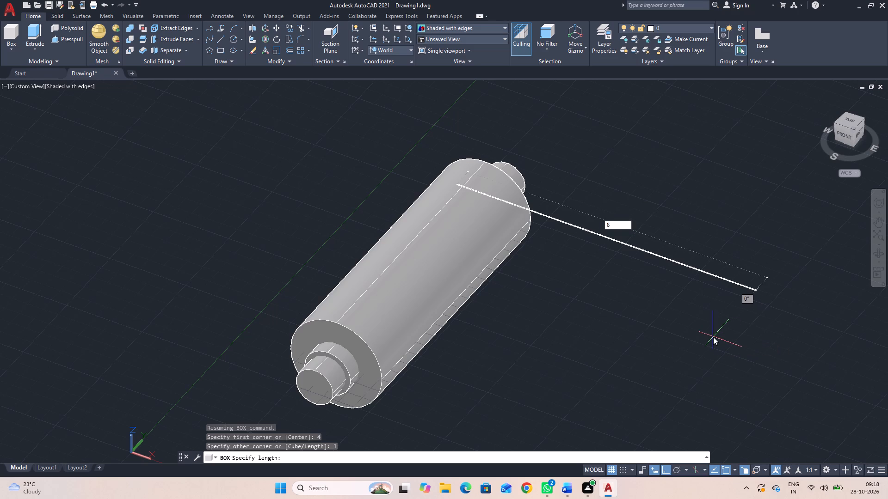
key("Return")
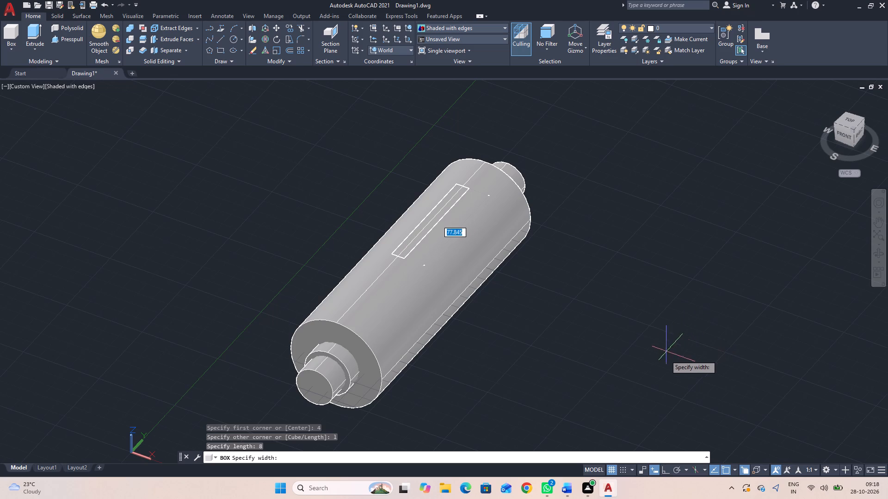
type("30")
key("Return")
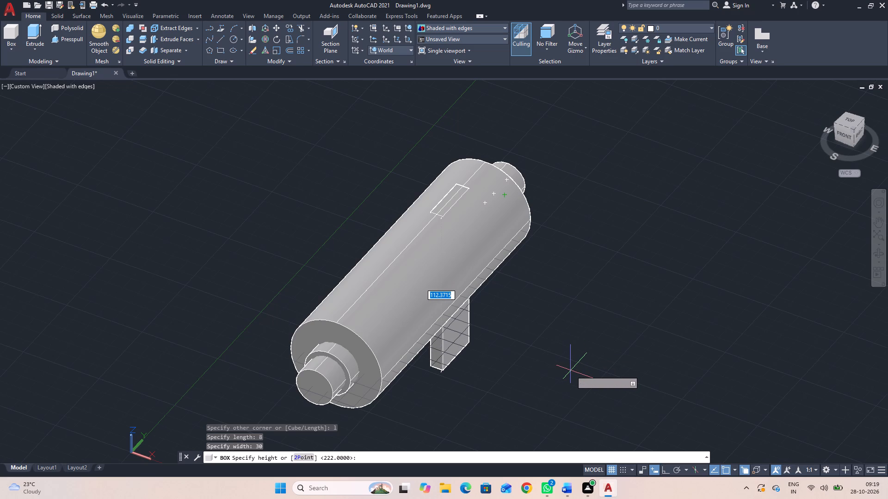
type("-96")
key("Return")
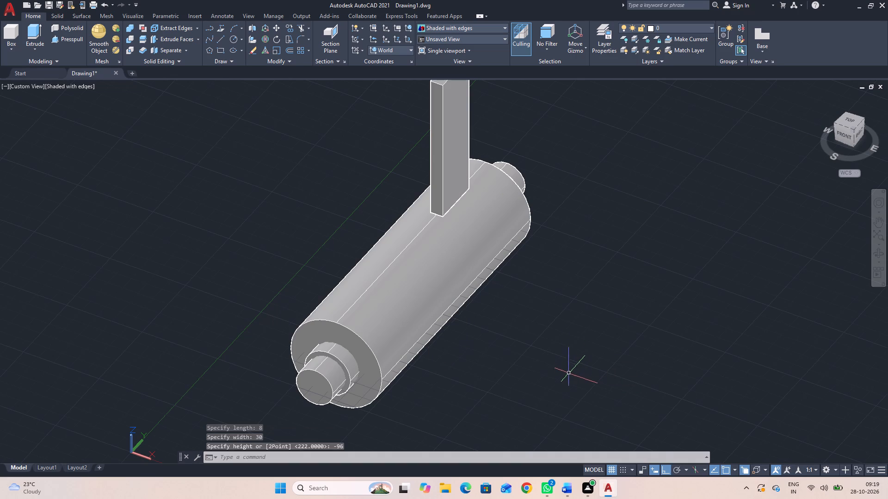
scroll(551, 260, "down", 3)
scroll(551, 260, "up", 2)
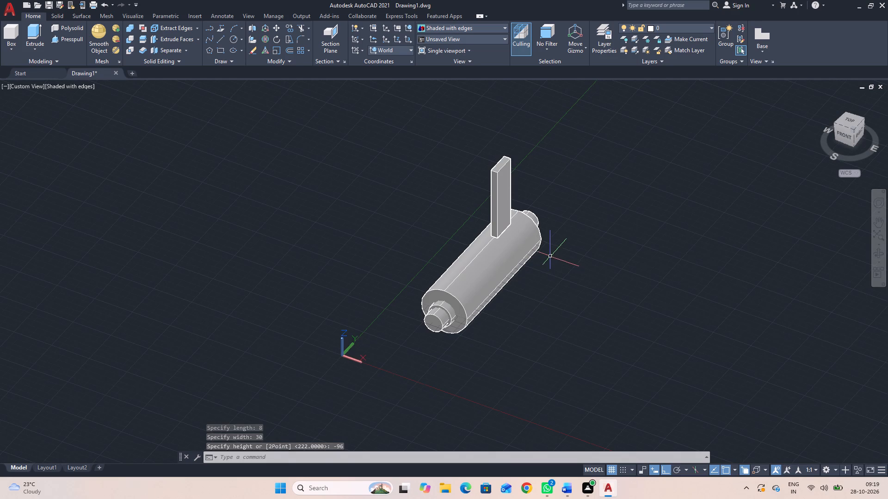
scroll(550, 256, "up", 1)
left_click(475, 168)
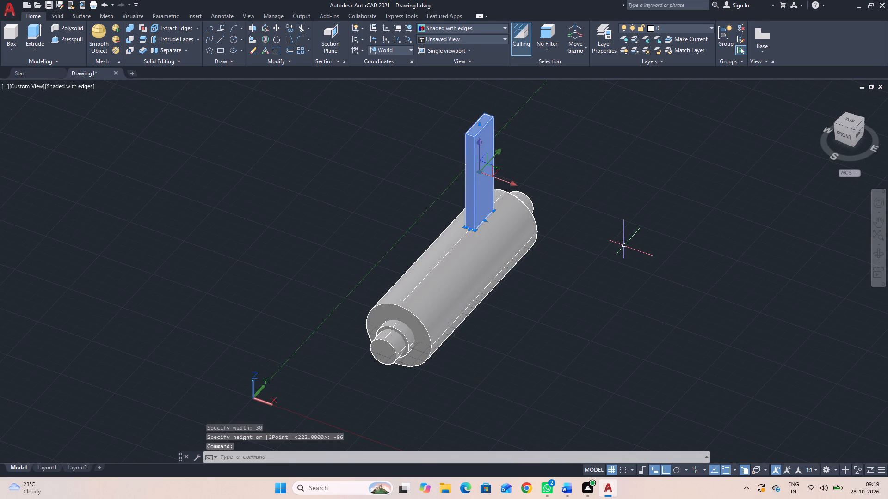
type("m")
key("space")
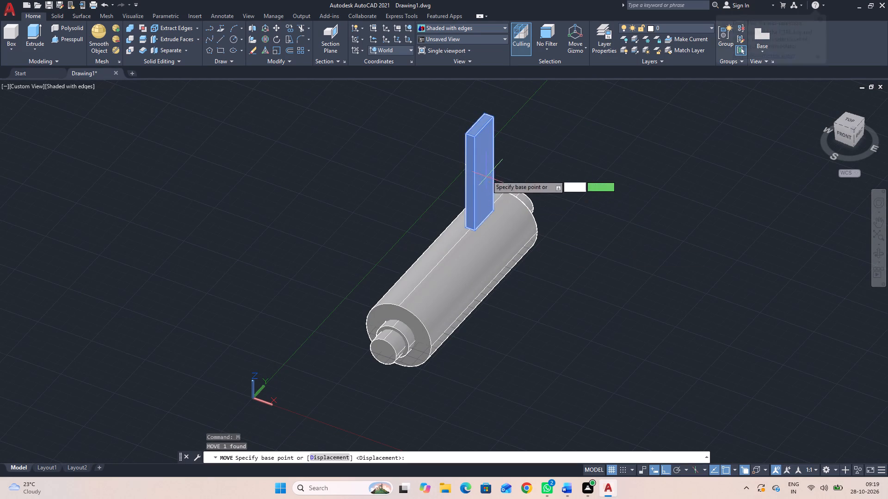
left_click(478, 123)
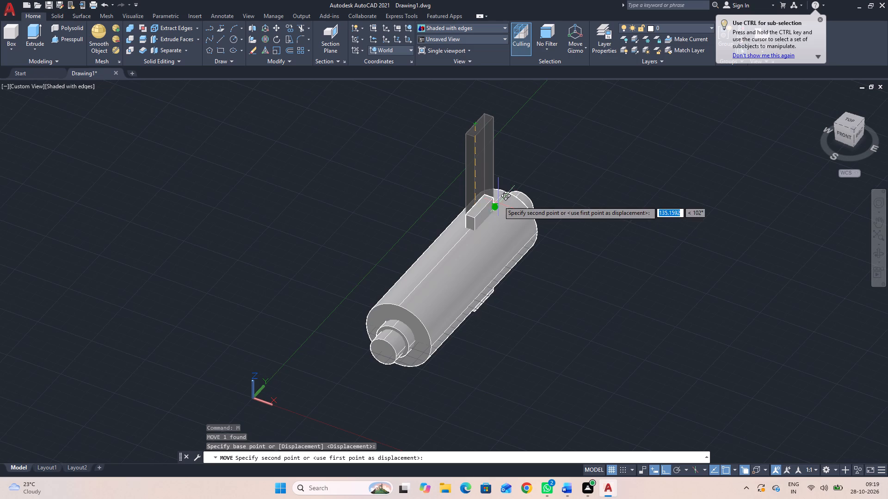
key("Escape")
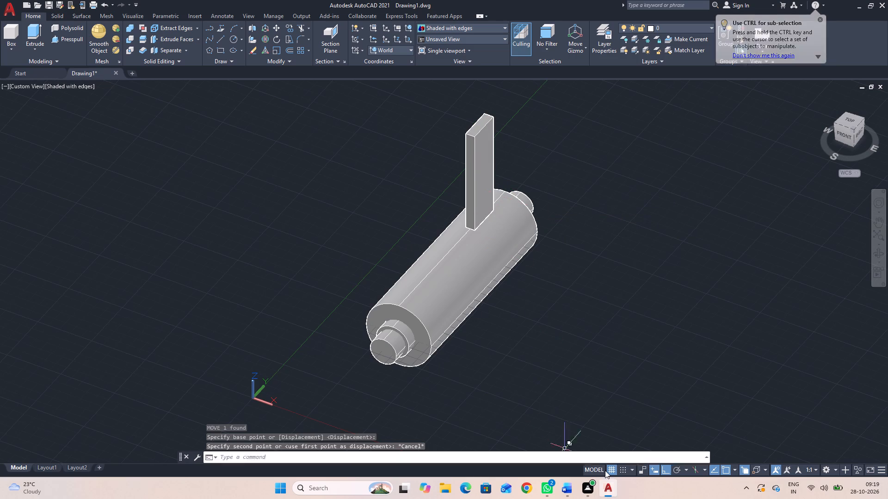
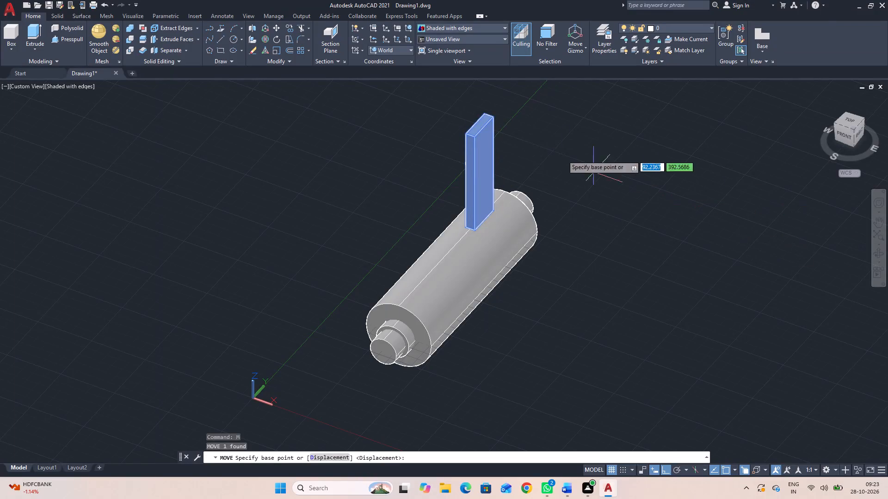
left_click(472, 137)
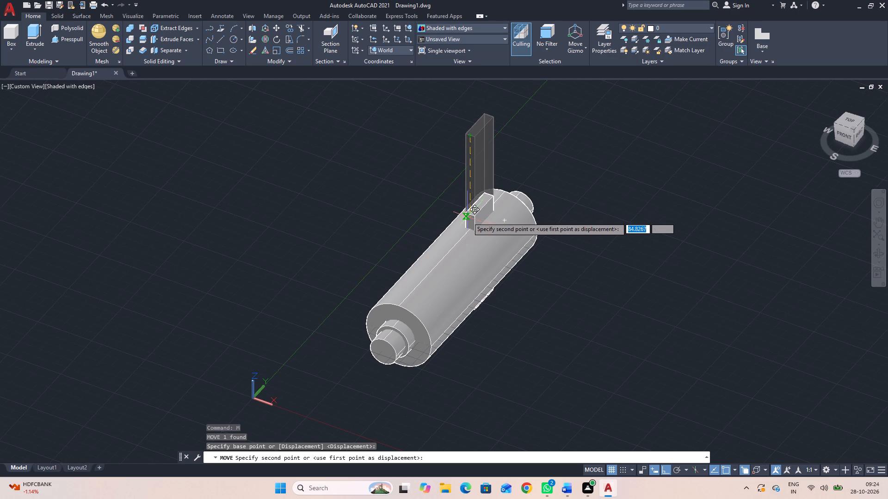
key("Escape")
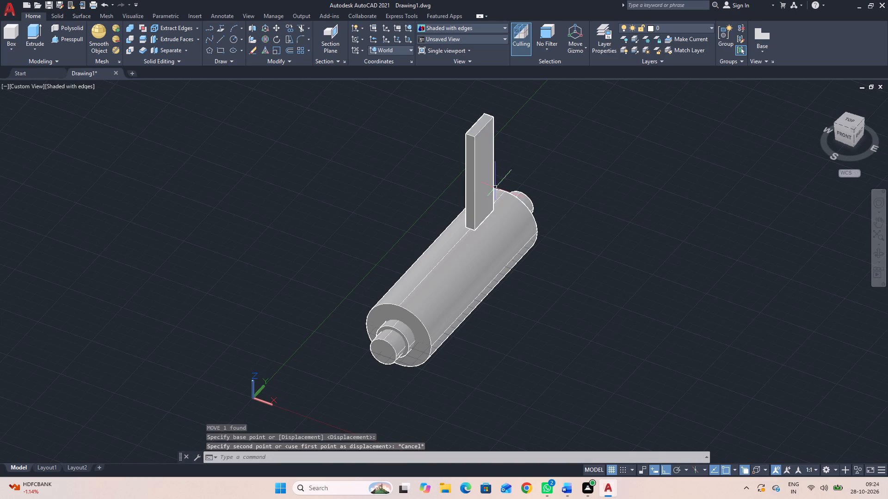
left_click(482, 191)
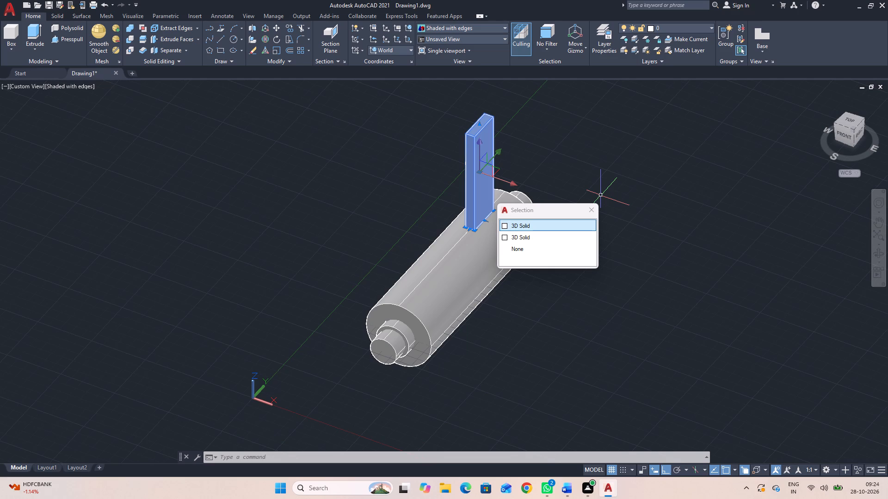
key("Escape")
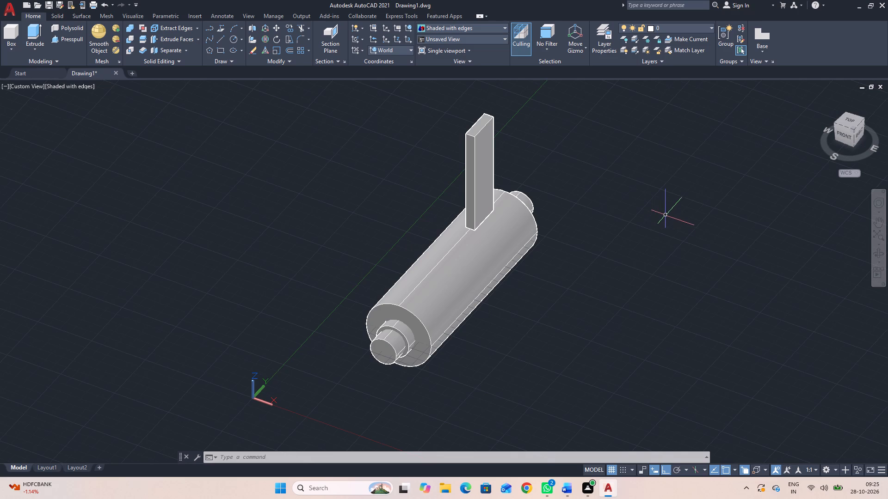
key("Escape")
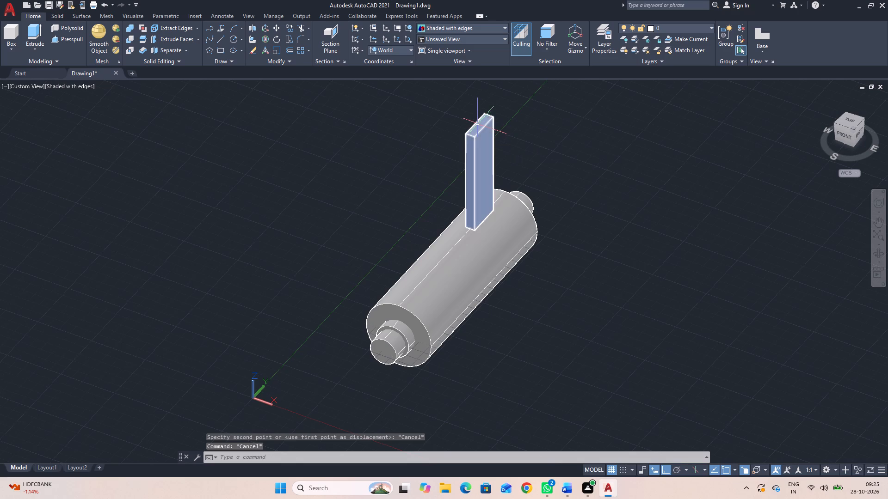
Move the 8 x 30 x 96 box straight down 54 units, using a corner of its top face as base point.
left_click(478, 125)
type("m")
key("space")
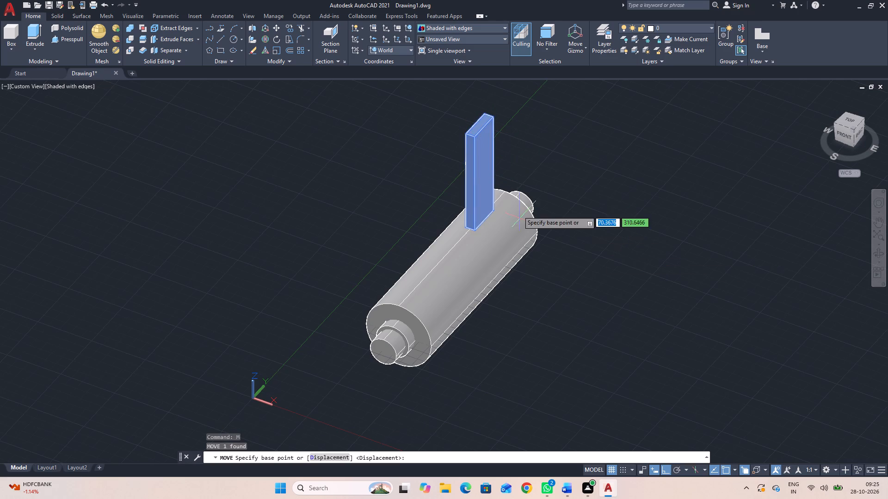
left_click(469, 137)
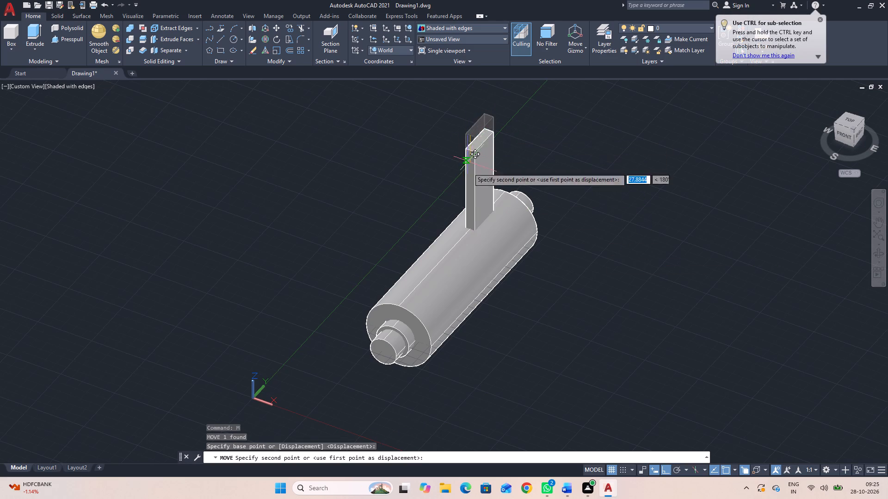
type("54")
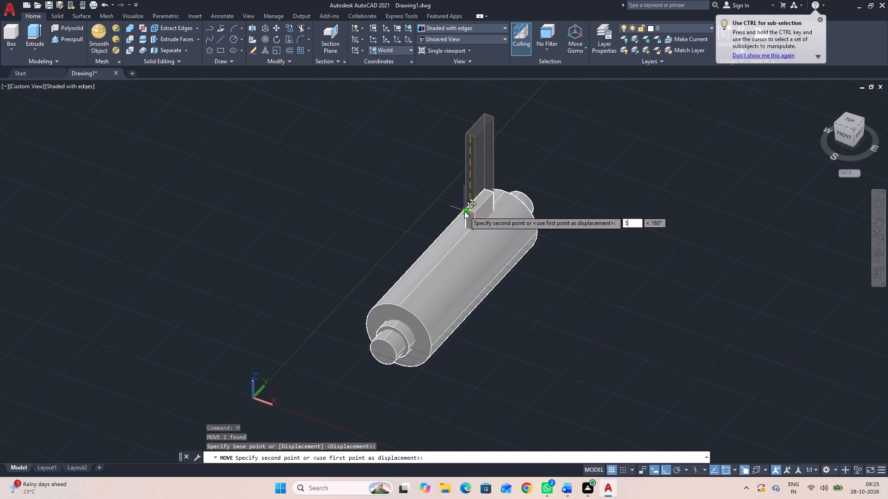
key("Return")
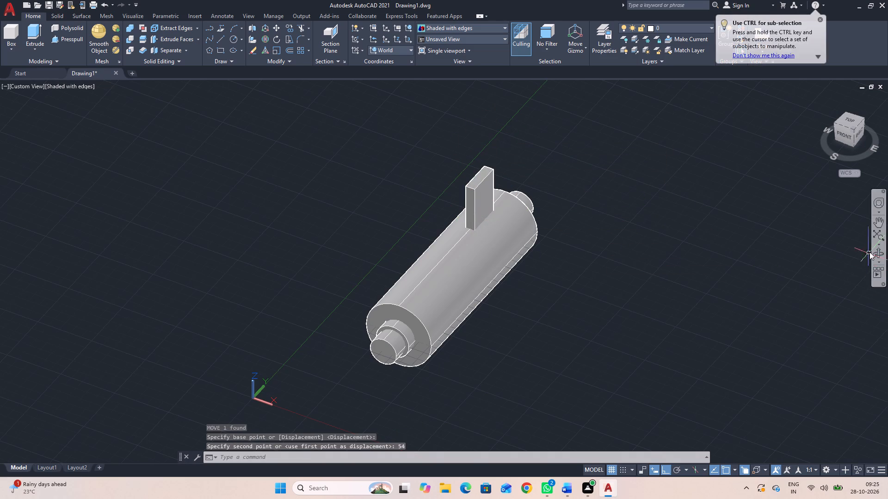
Orbit around the model to check the lowered box's height and position on the large cylinder.
left_click(880, 250)
left_click_drag(784, 309, 727, 215)
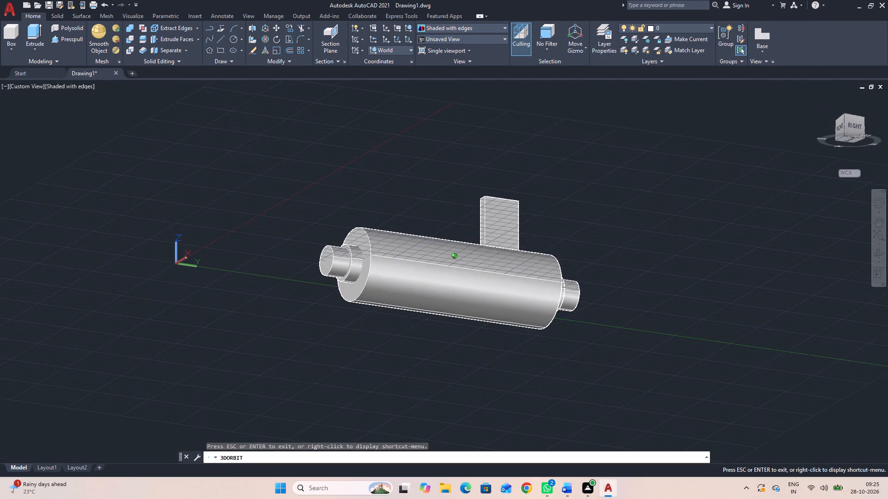
left_click_drag(727, 215, 782, 312)
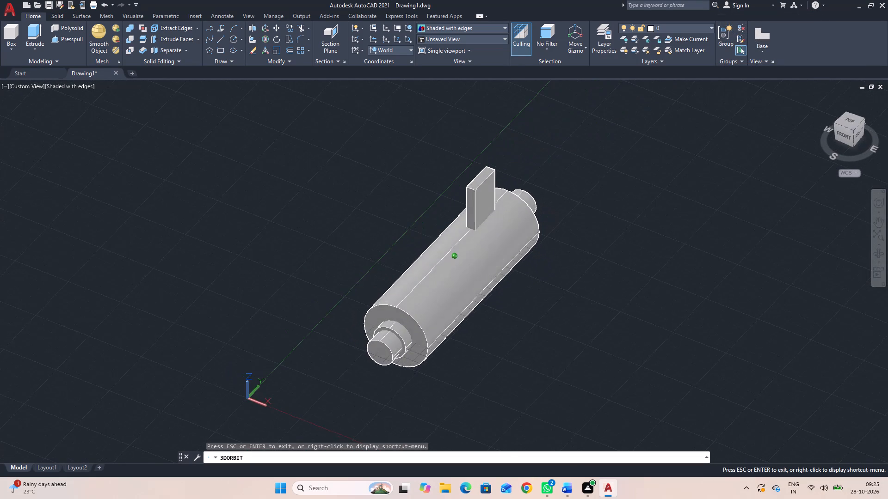
left_click_drag(782, 312, 786, 314)
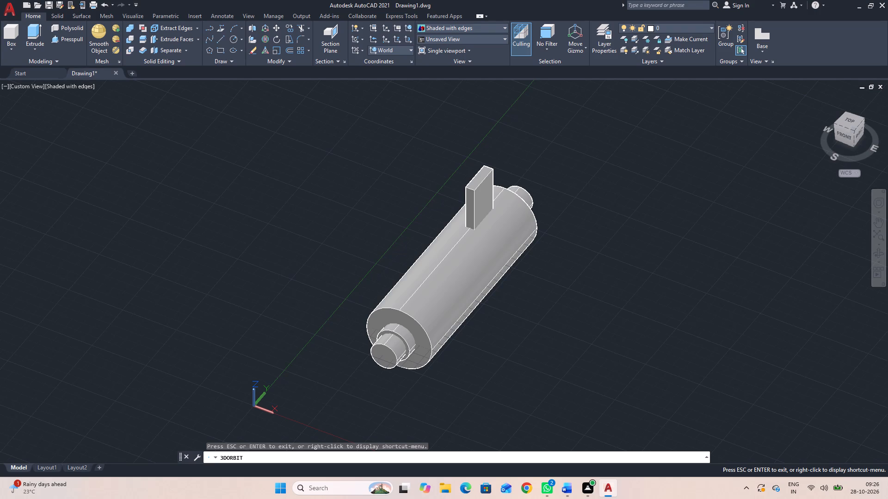
left_click(876, 253)
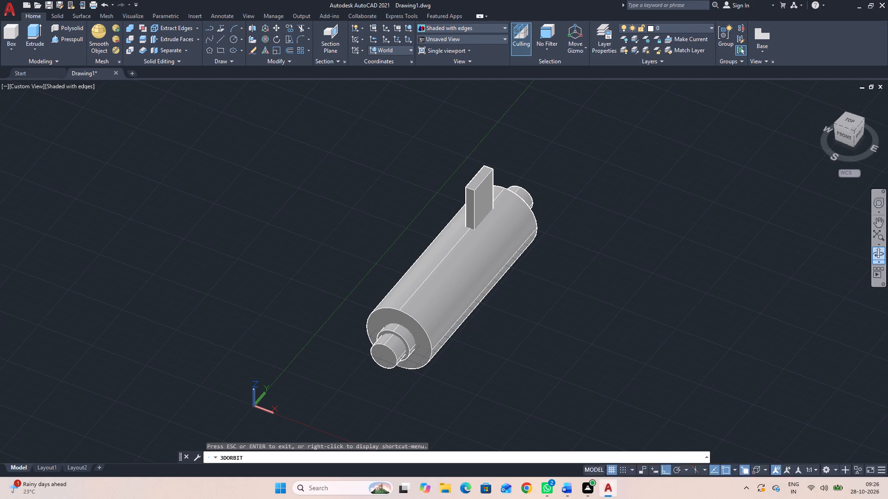
left_click_drag(797, 304, 774, 298)
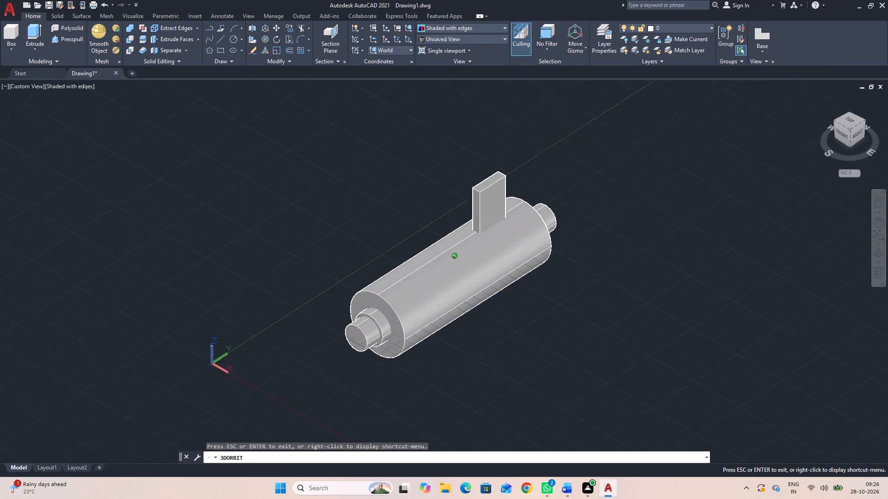
left_click_drag(774, 298, 691, 259)
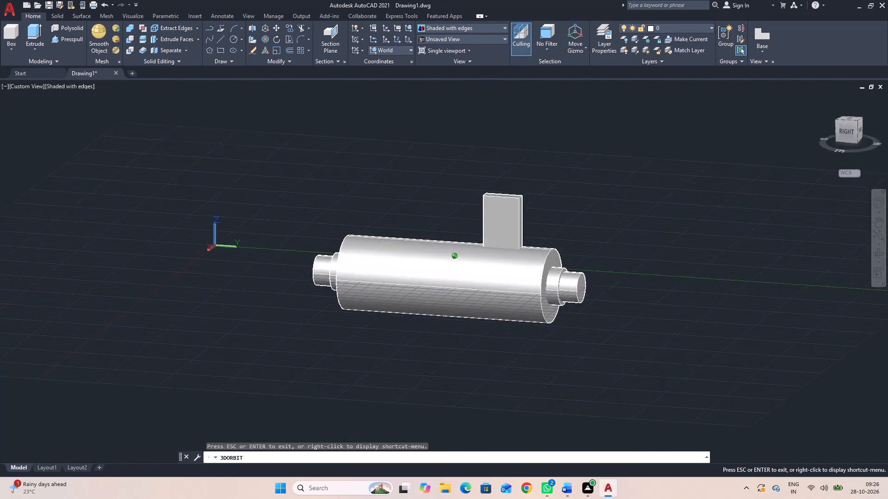
left_click_drag(691, 259, 737, 259)
left_click_drag(701, 258, 715, 272)
left_click_drag(691, 272, 704, 284)
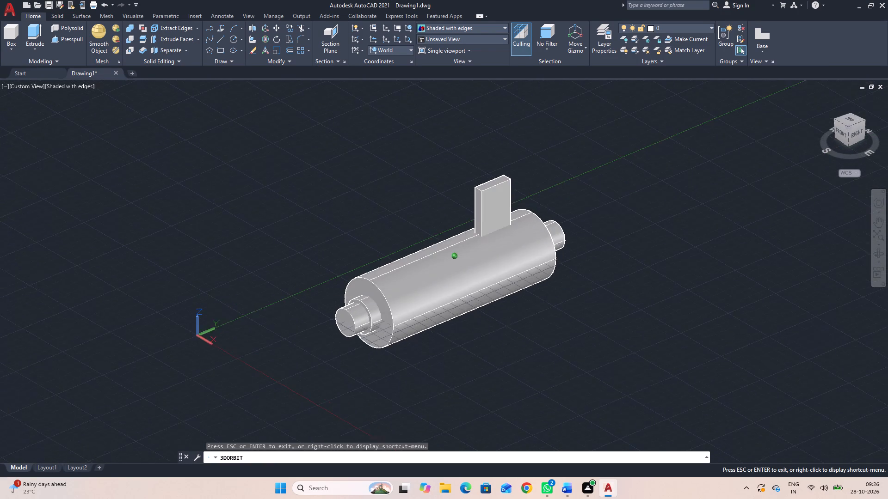
left_click_drag(704, 284, 706, 285)
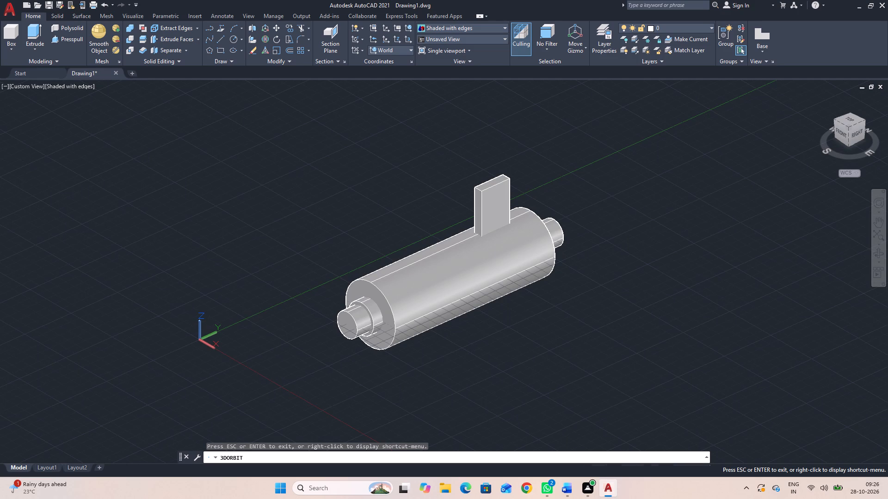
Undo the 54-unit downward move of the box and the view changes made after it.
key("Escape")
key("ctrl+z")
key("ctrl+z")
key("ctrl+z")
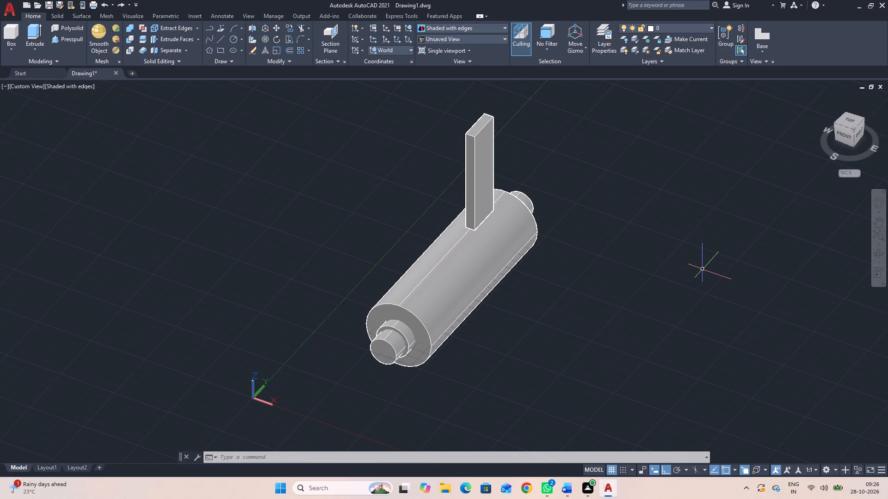
Move the 8 x 30 x 96 box 78 units downward through the large cylinder, using its top face as base point.
left_click(474, 142)
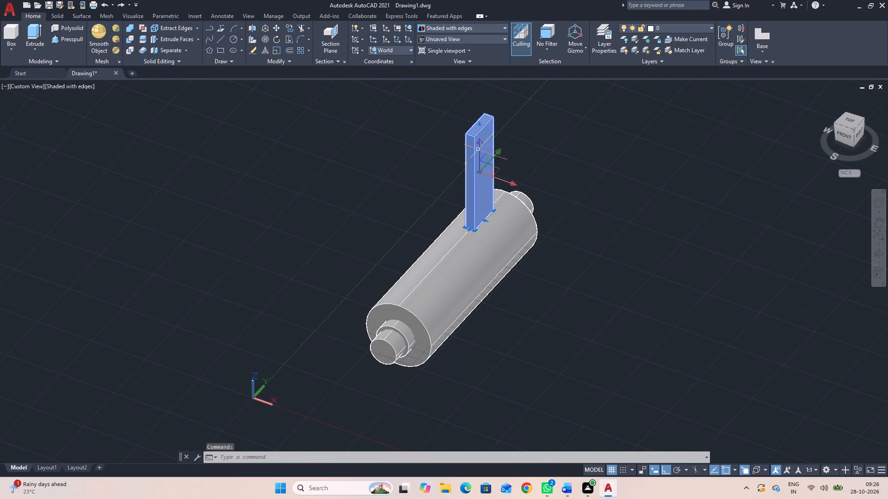
type("m")
key("space")
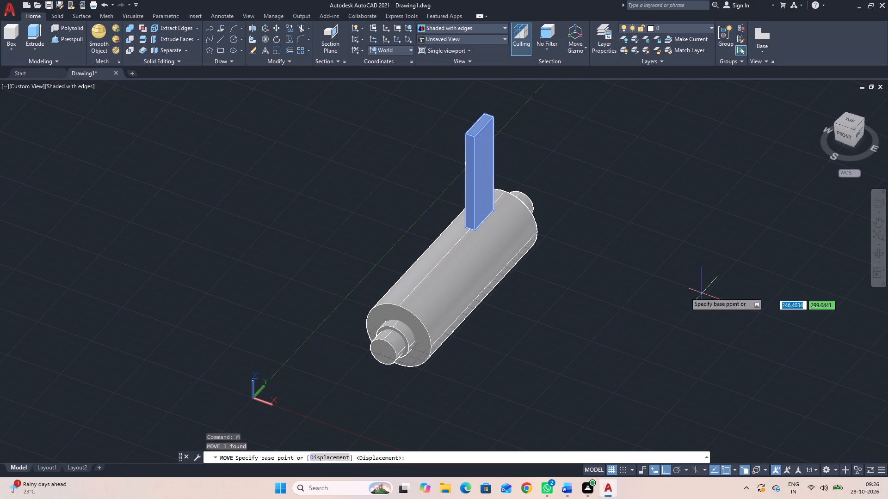
left_click(470, 138)
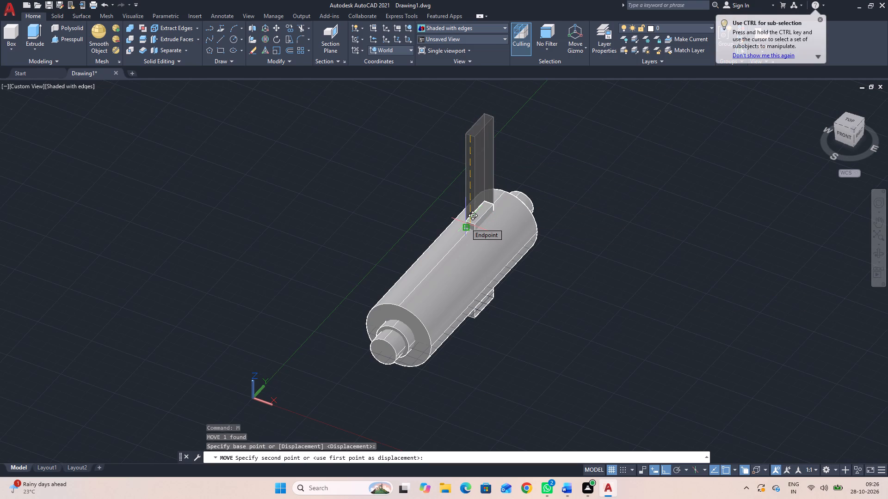
type("78")
key("Return")
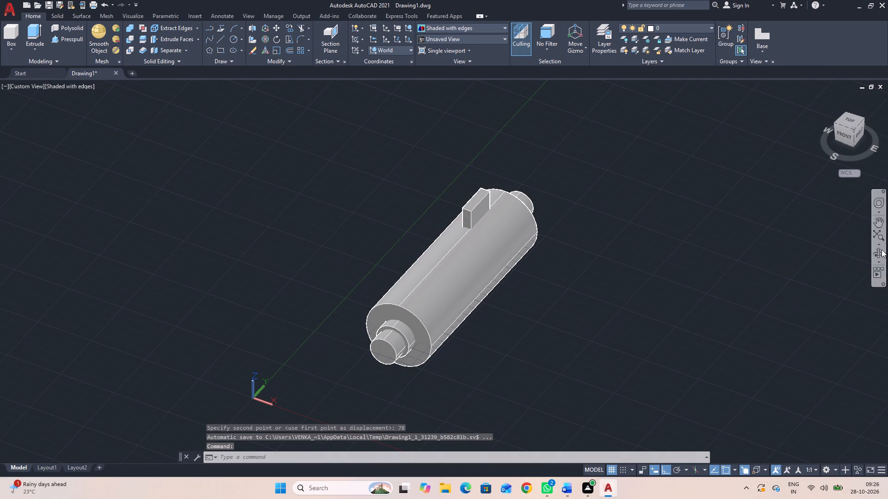
Examine from the ends, above and the sides how the box passes through the large cylinder and whether it is centred.
left_click(877, 250)
left_click_drag(725, 343, 631, 287)
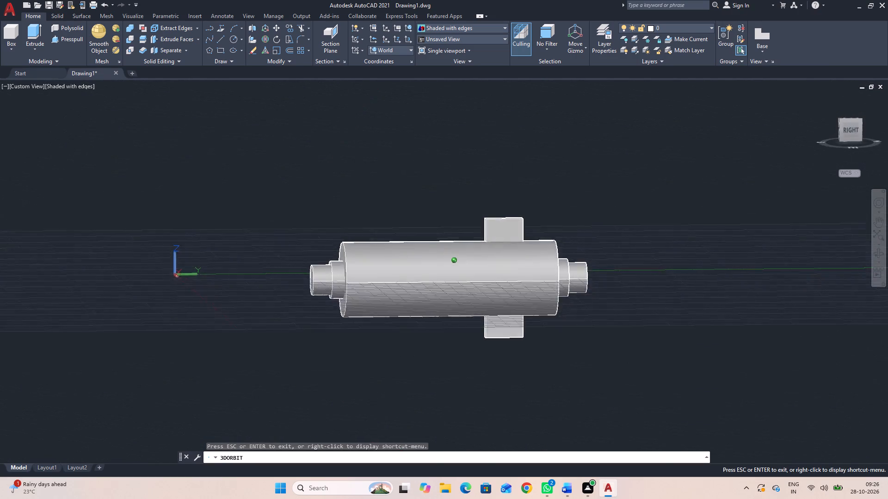
left_click_drag(631, 287, 493, 276)
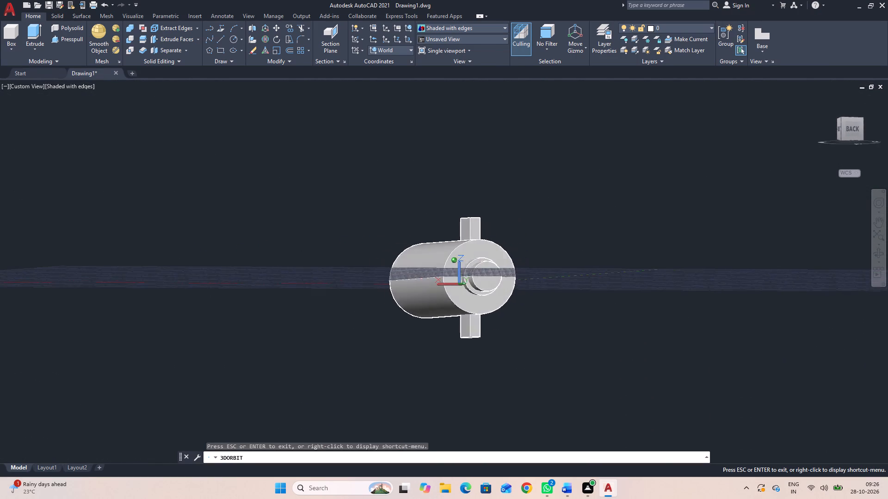
left_click_drag(493, 276, 466, 281)
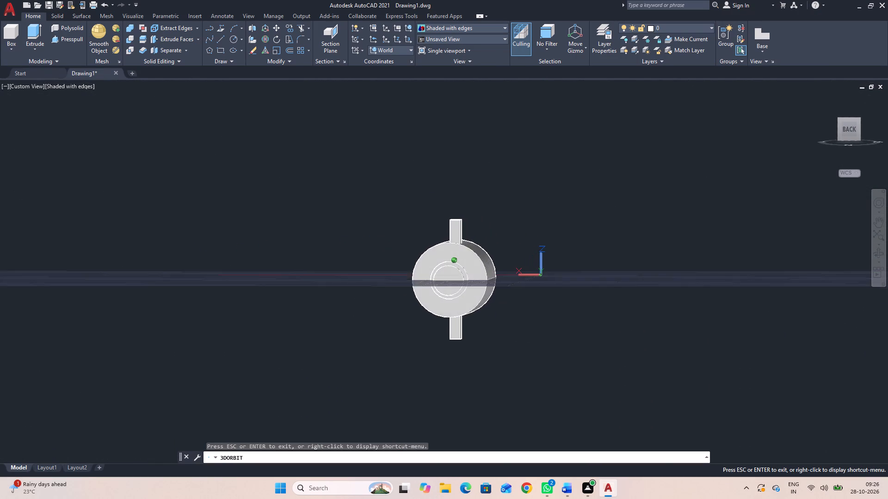
left_click_drag(466, 281, 481, 377)
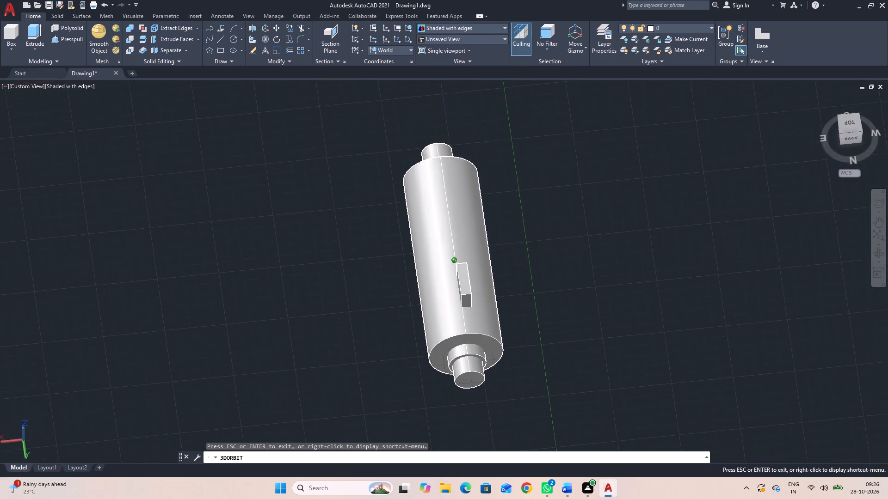
left_click_drag(481, 377, 700, 379)
left_click_drag(543, 361, 628, 374)
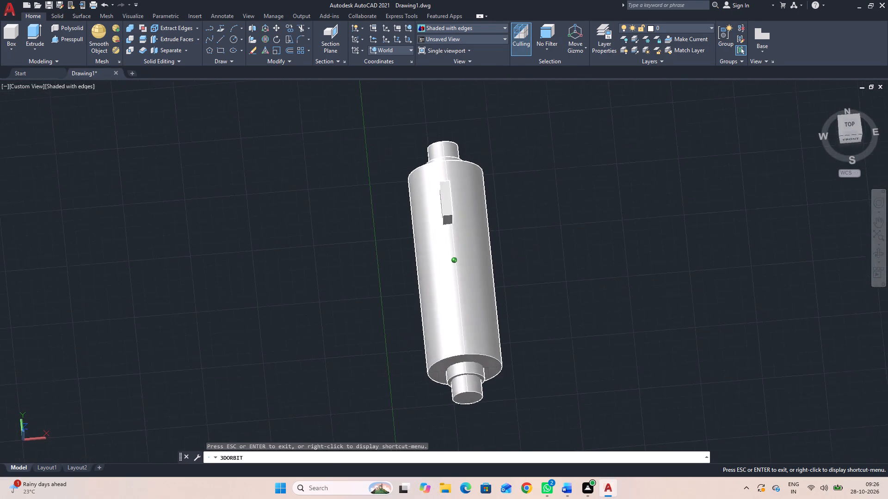
left_click_drag(628, 374, 622, 424)
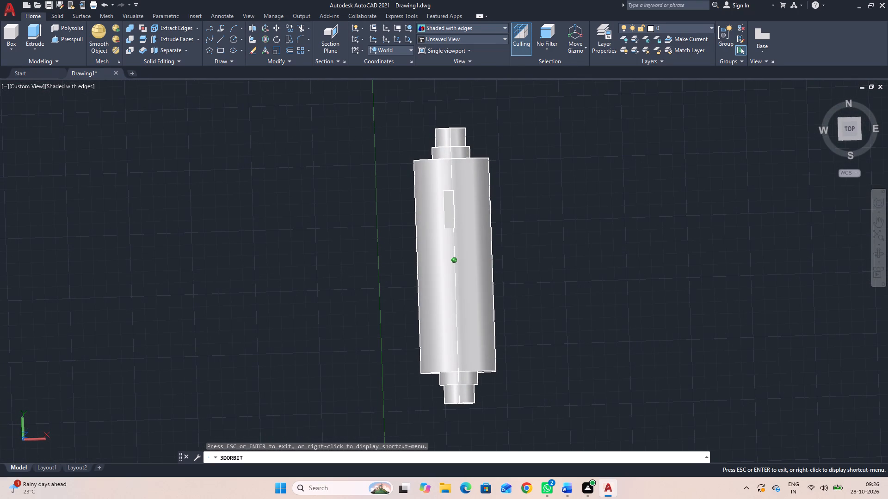
left_click_drag(622, 424, 616, 281)
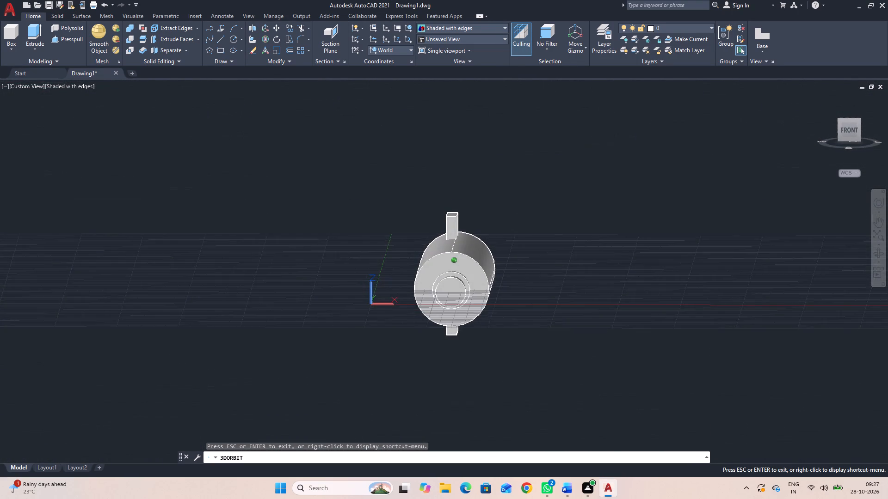
left_click_drag(616, 281, 617, 280)
scroll(458, 241, "up", 20)
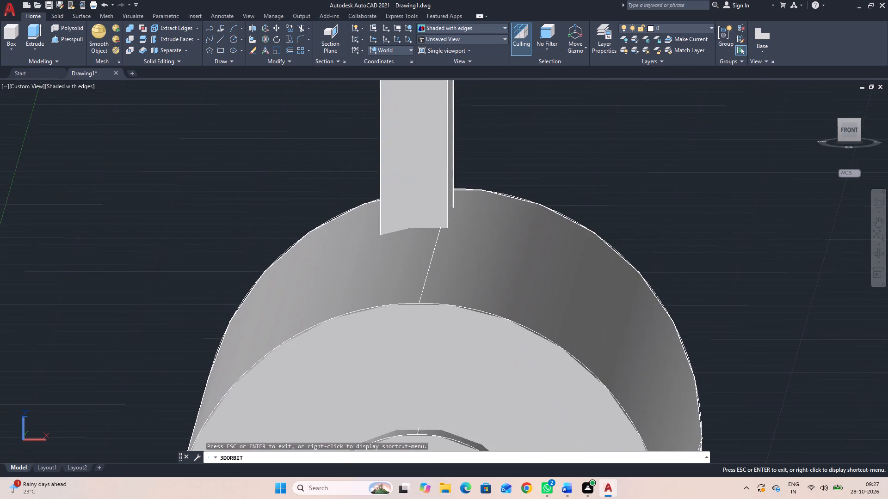
scroll(457, 243, "up", 5)
scroll(459, 243, "down", 2)
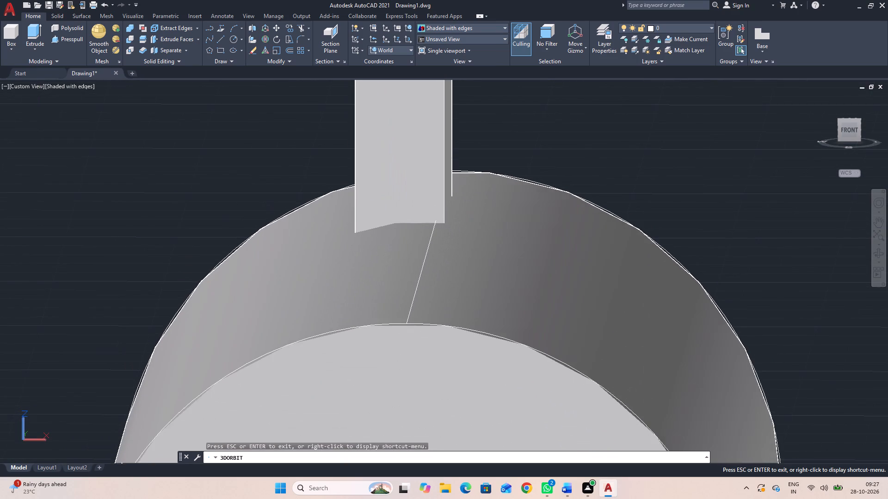
scroll(459, 243, "down", 14)
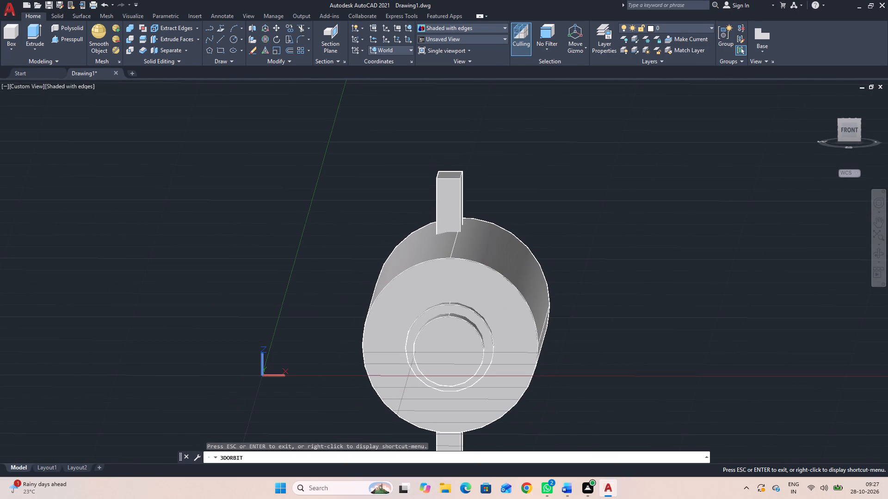
left_click(877, 252)
left_click_drag(632, 292, 536, 345)
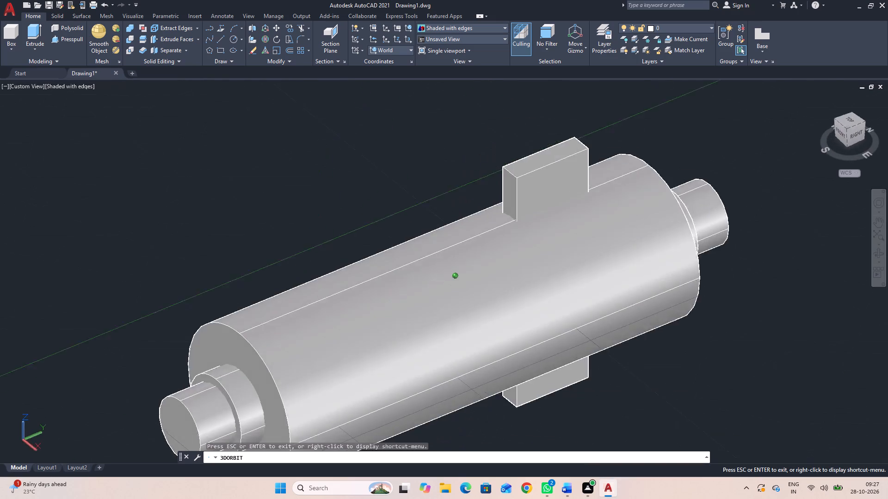
left_click_drag(536, 345, 537, 297)
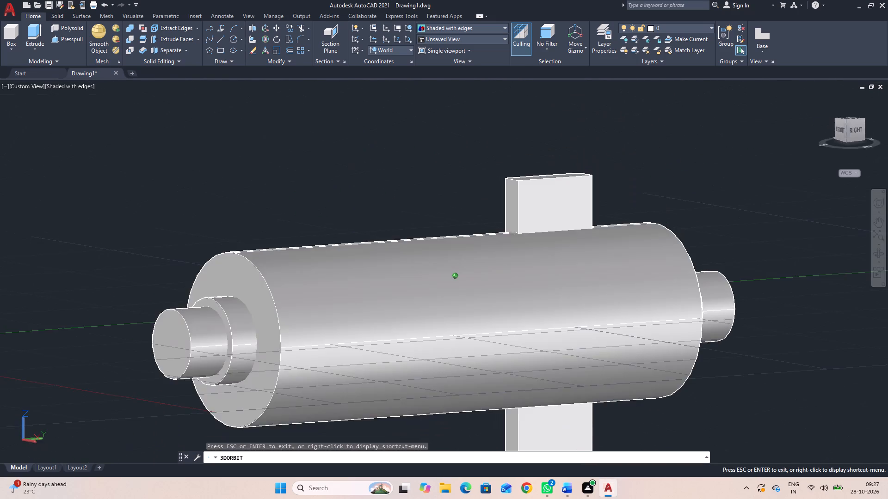
left_click_drag(537, 297, 610, 368)
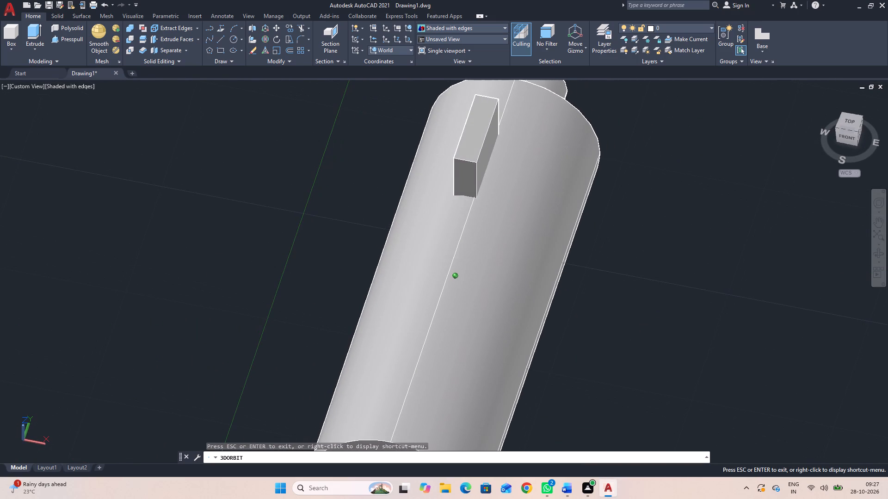
left_click_drag(615, 363, 527, 271)
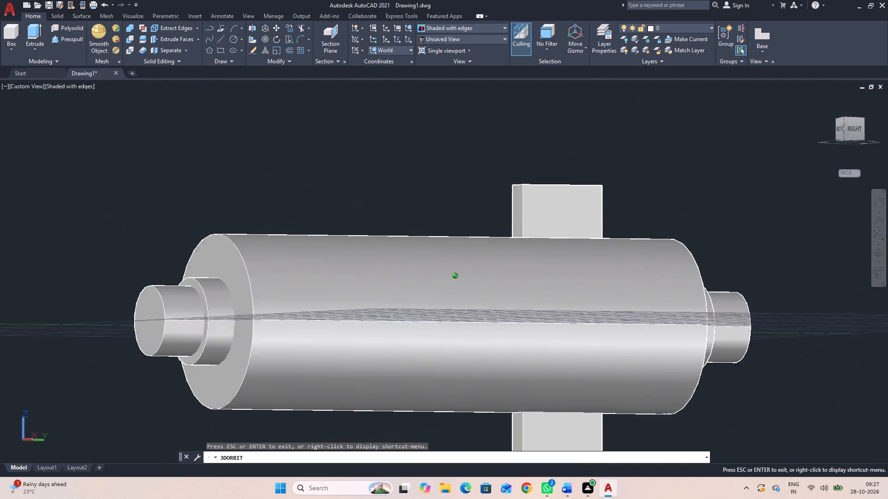
left_click_drag(527, 271, 504, 318)
scroll(502, 315, "down", 2)
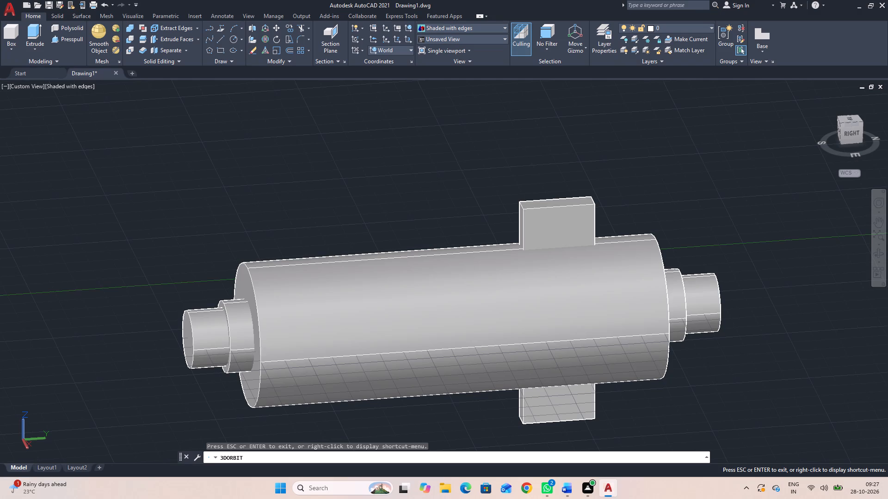
left_click_drag(515, 374, 501, 342)
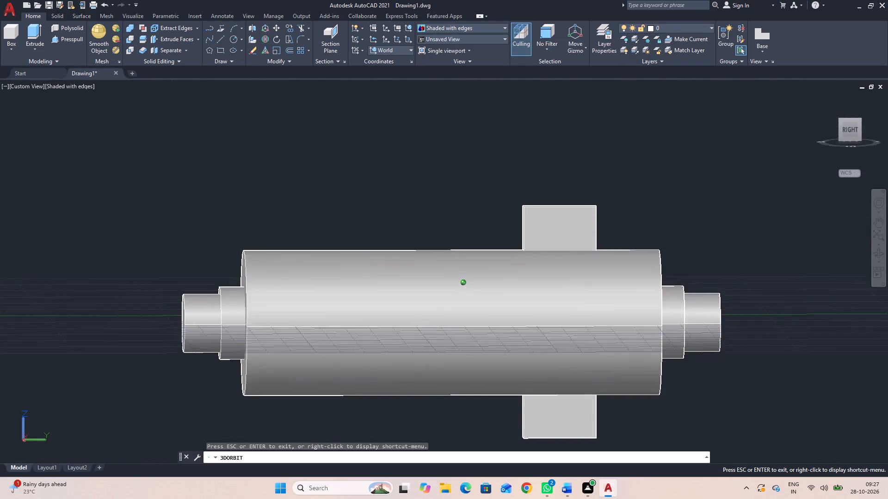
left_click_drag(501, 342, 603, 377)
left_click_drag(607, 365, 655, 372)
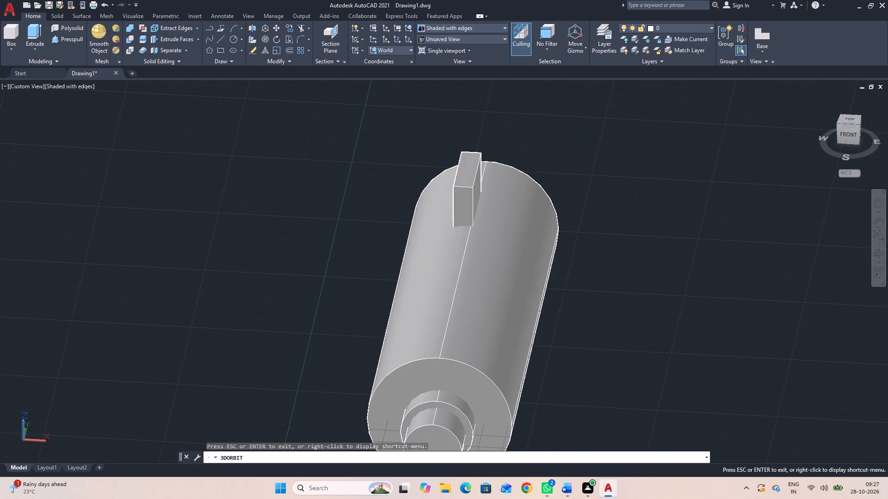
key("Escape")
Delete the box that passes through the large cylinder.
left_click(458, 178)
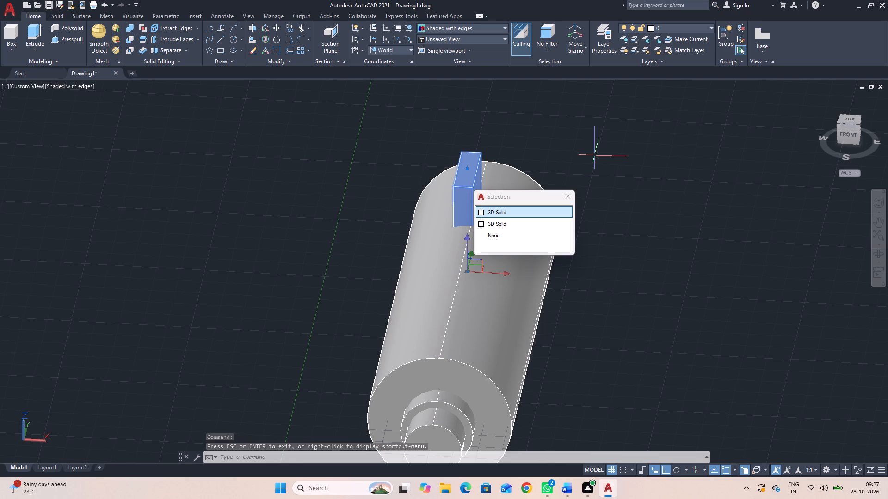
key("Delete")
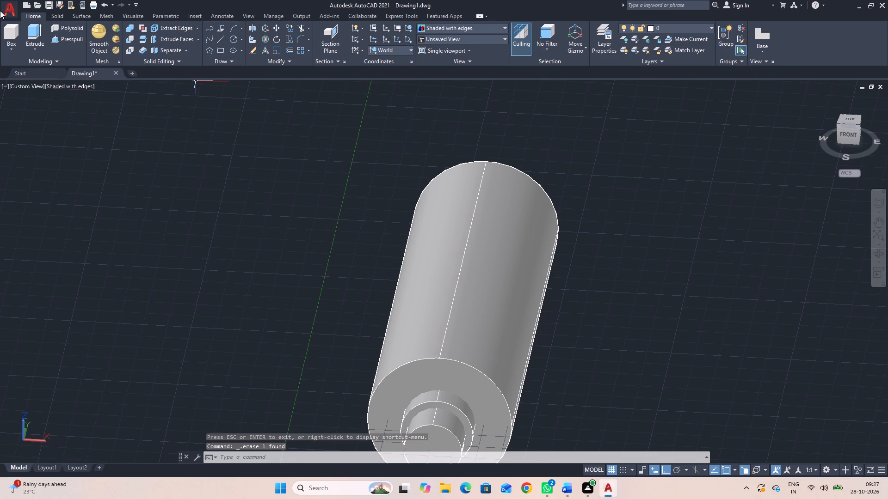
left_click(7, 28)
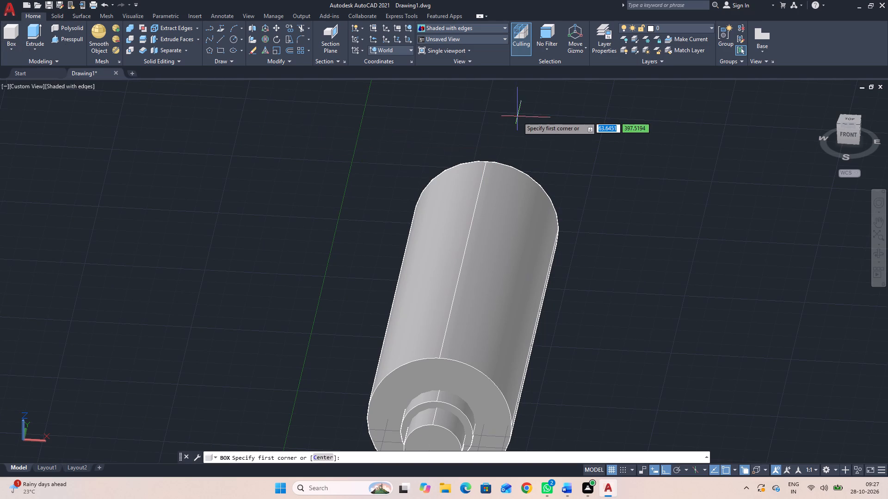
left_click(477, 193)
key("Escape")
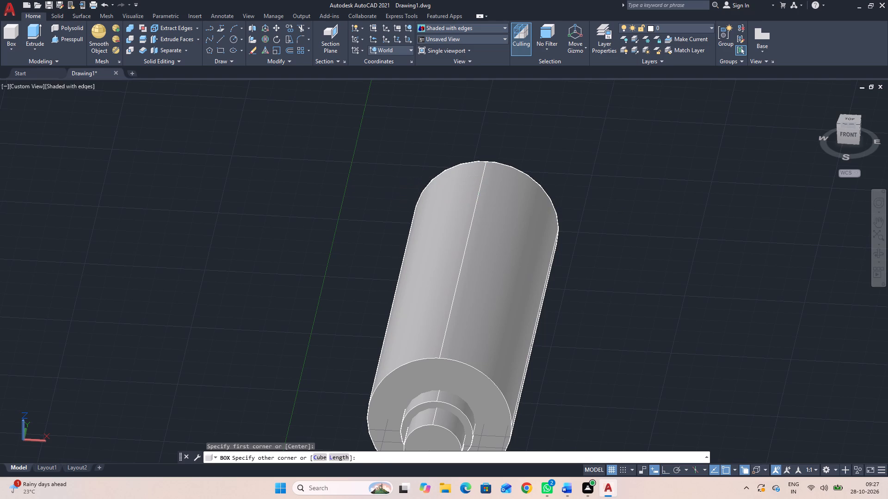
Create a box with length 8, width 30 and height 96 extending downward, its first corner 4 units west of the large cylinder's top line.
key("space")
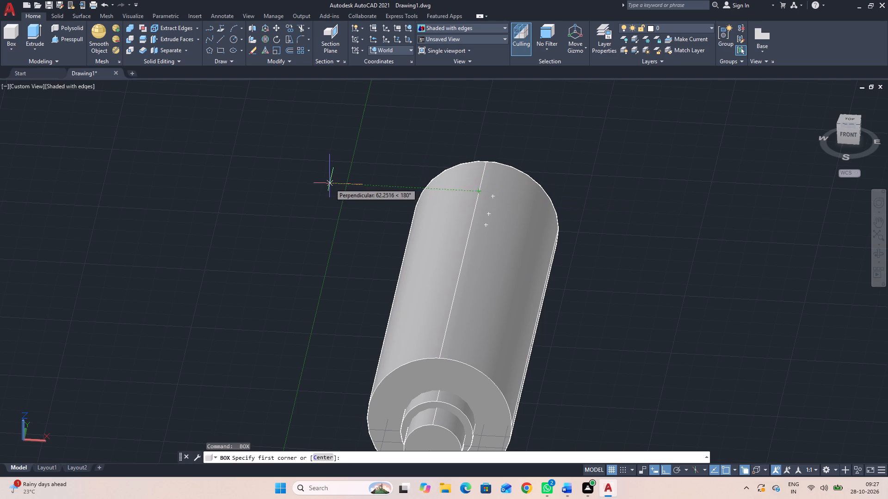
key("4")
key("Return")
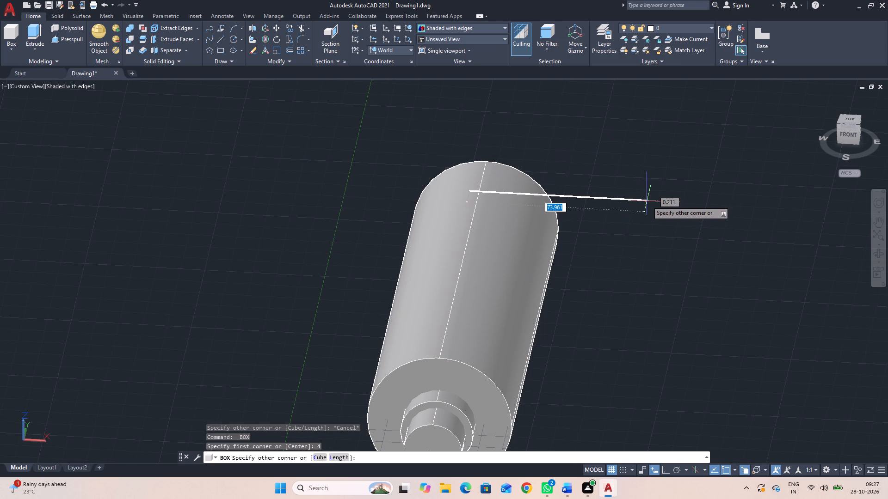
key("l")
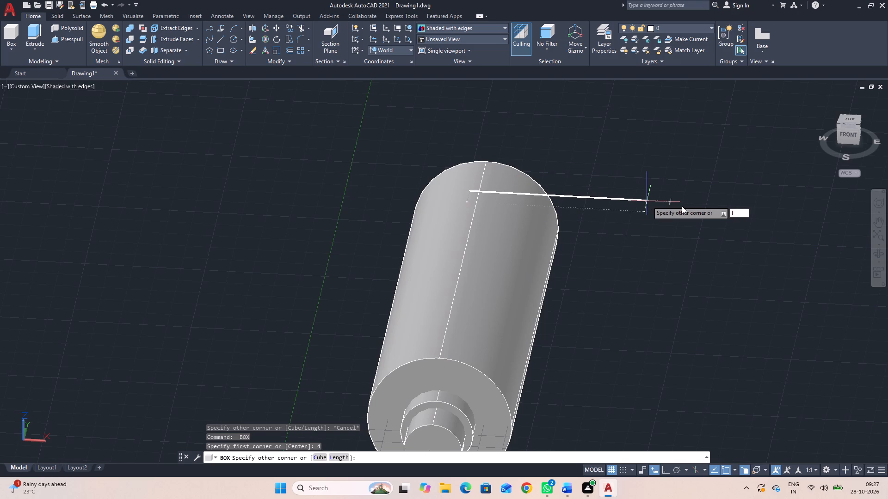
key("8")
key("Return")
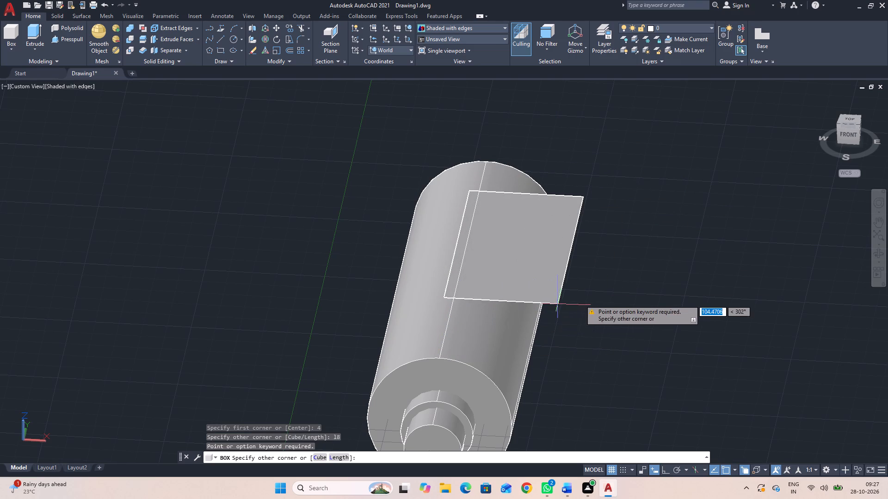
type("l")
key("space")
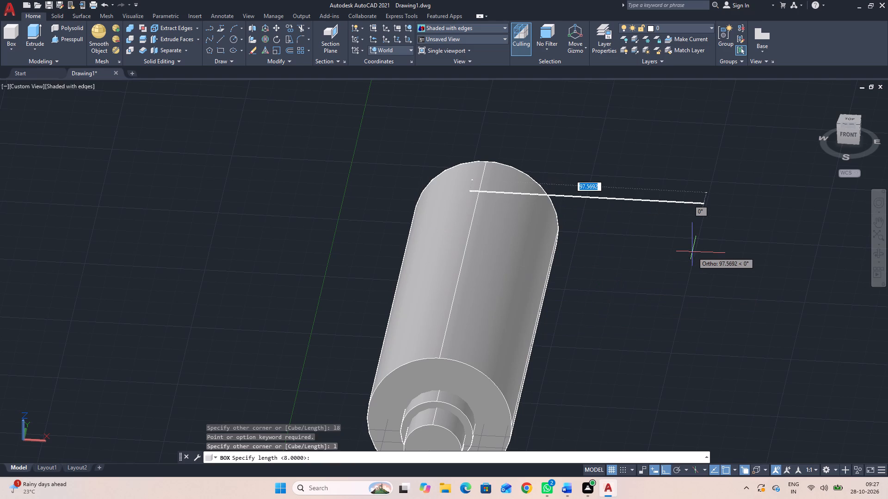
key("8")
key("Return")
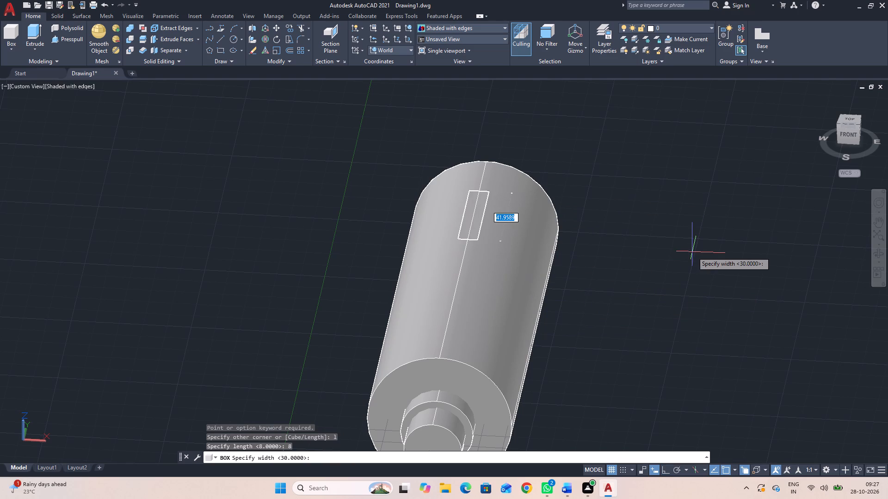
key("3")
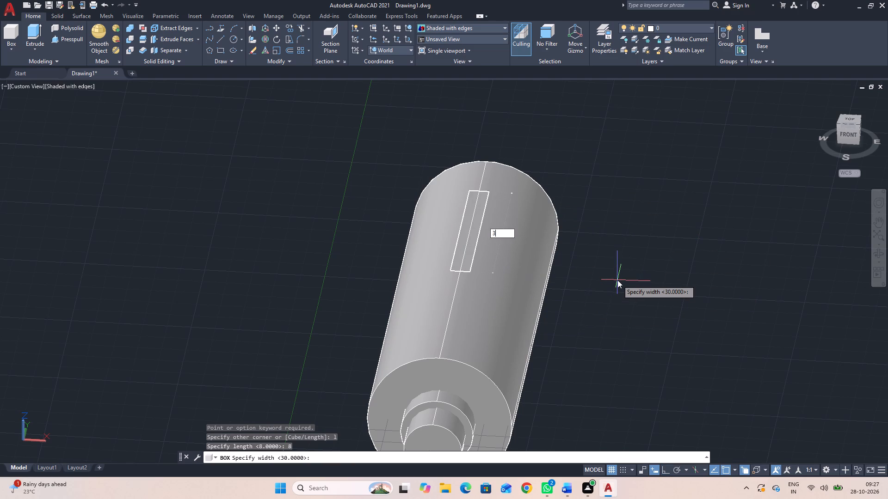
key("0")
key("Return")
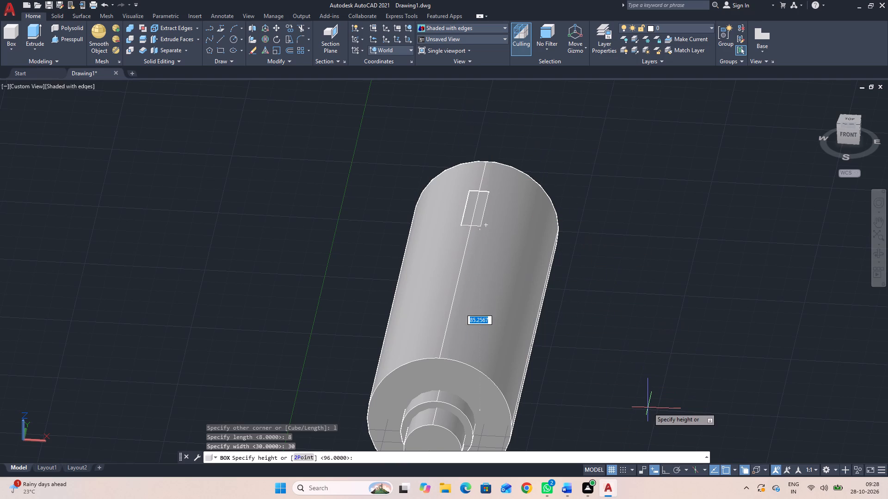
type("96")
key("Return")
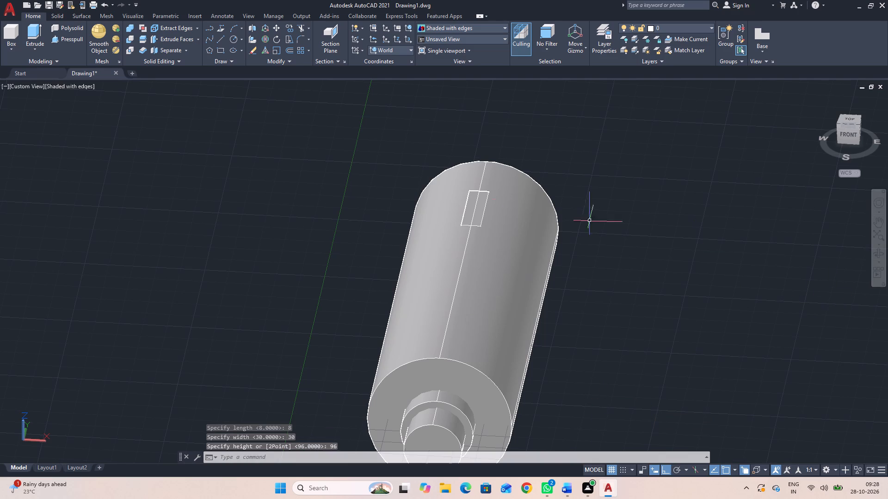
key("Escape")
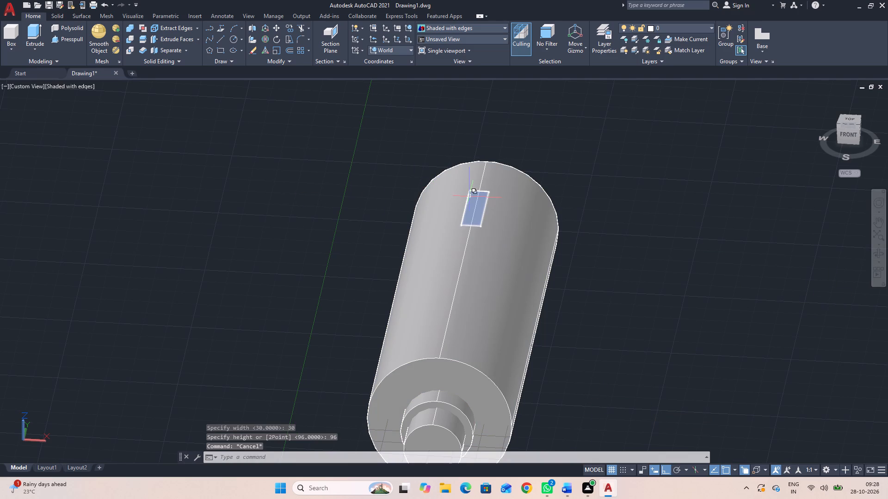
Move the new 8 x 30 x 96 box 18 units straight up, using a point on its top face as base point.
left_click(469, 196)
type("m")
key("space")
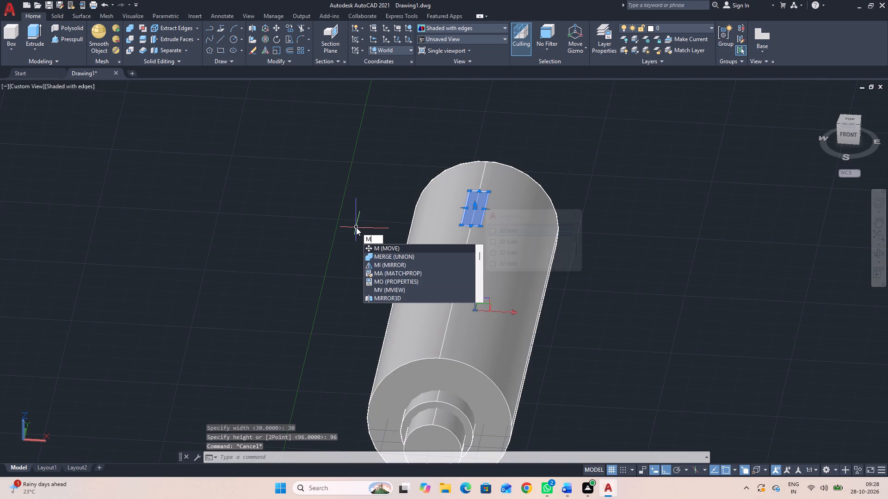
key("space")
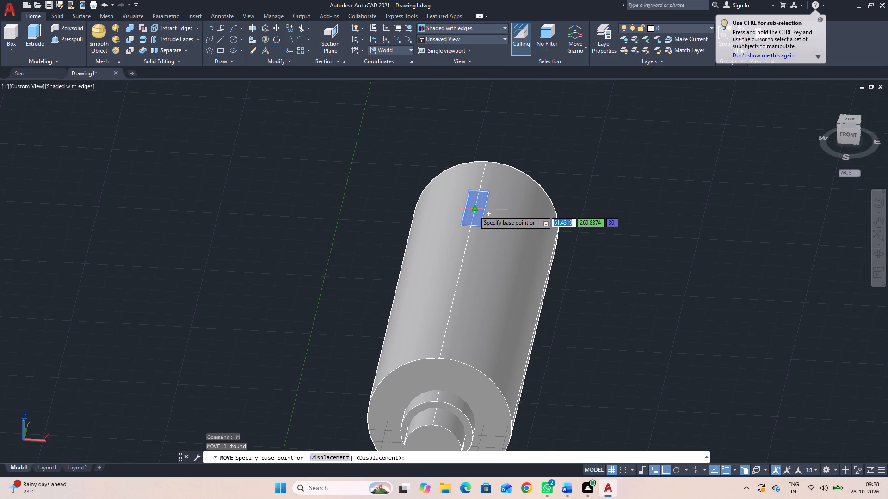
left_click(475, 211)
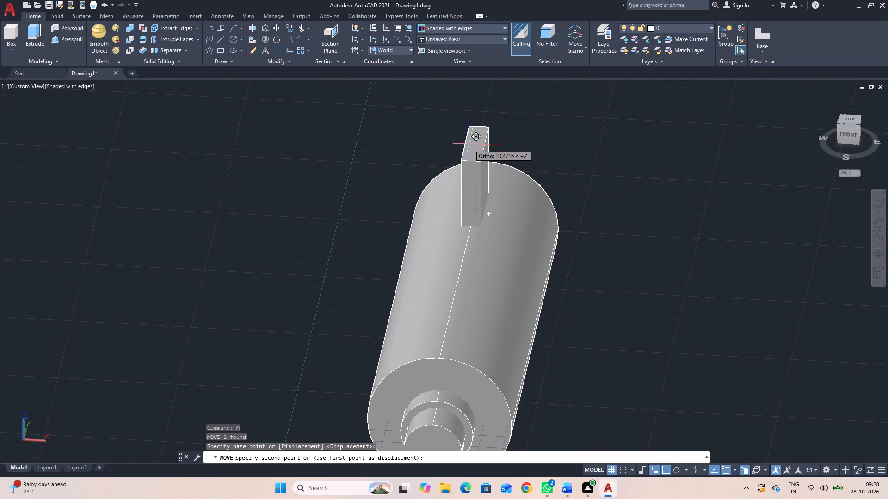
type("18")
key("Return")
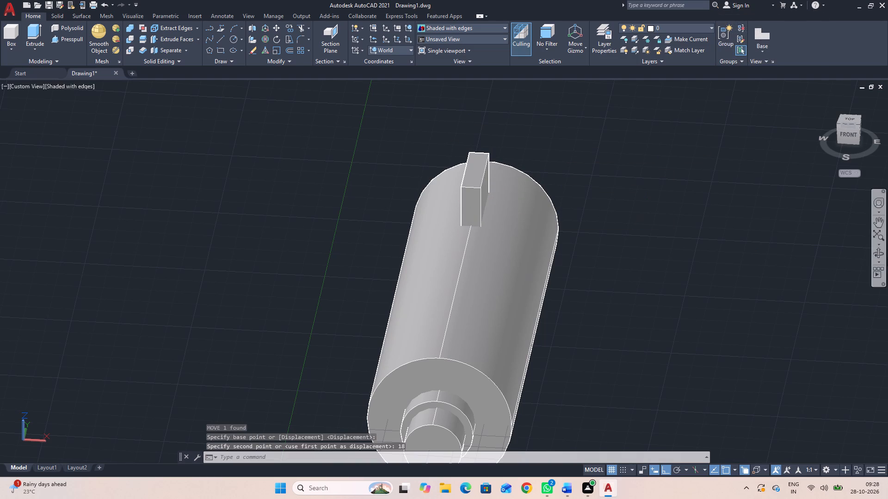
Copy the 8 x 30 x 96 box about 90 units south along the large cylinder's top line, snapping to the endpoint near the front end.
left_click(878, 250)
left_click_drag(592, 374, 412, 294)
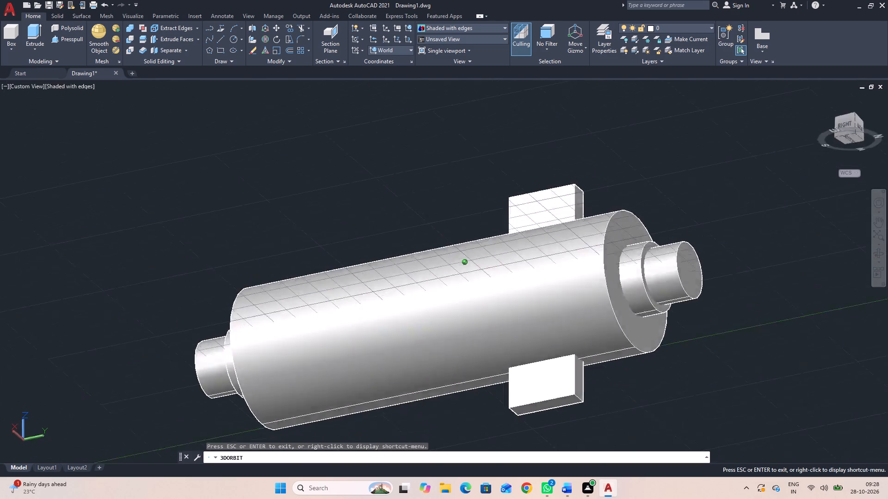
left_click_drag(412, 294, 549, 371)
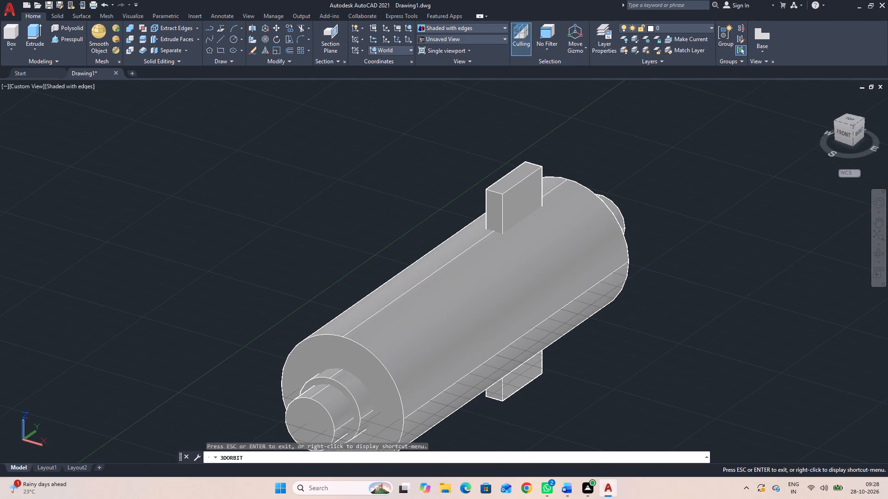
key("Escape")
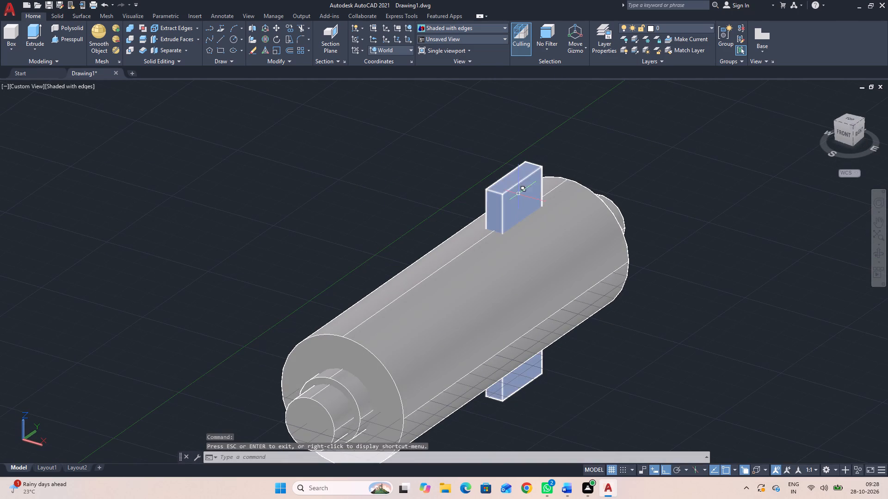
left_click(512, 190)
type("co")
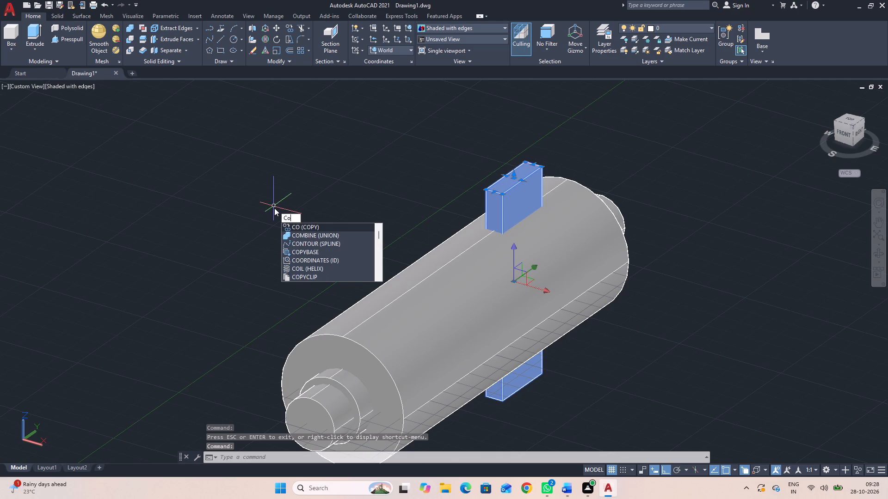
key("space")
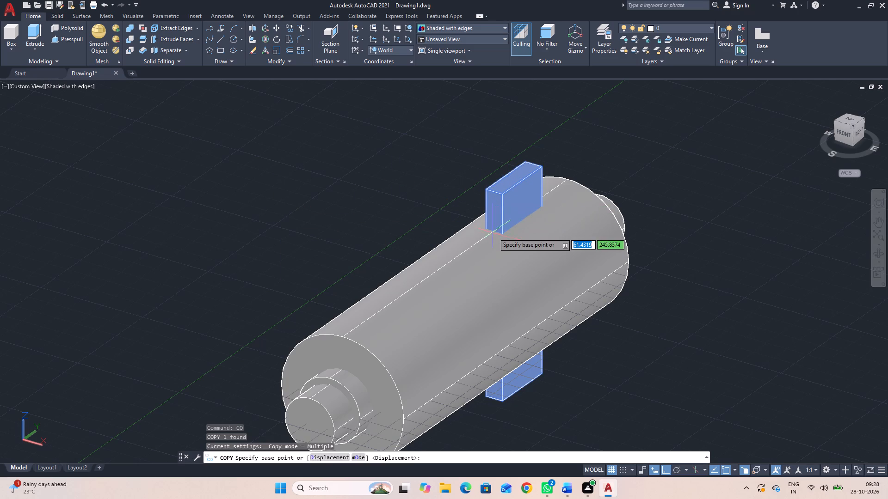
left_click(493, 231)
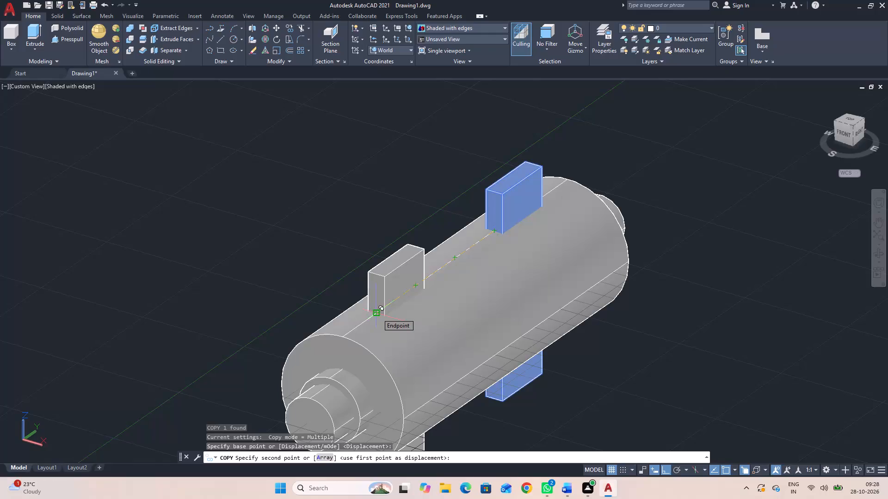
left_click(377, 314)
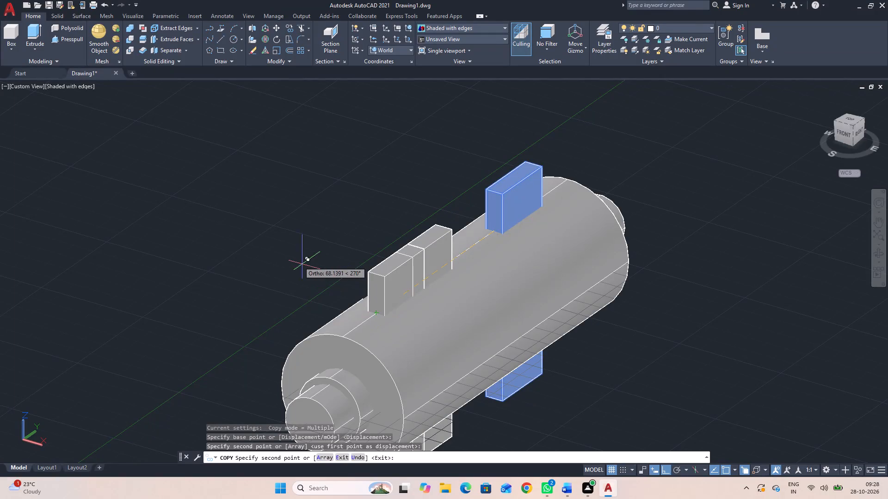
key("Escape")
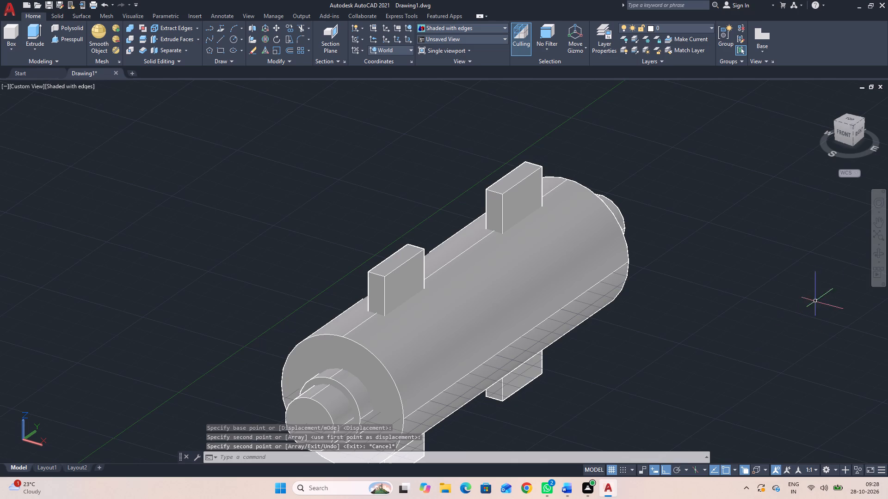
Examine from the front and the side how the two boxes sit along the large cylinder.
left_click(878, 252)
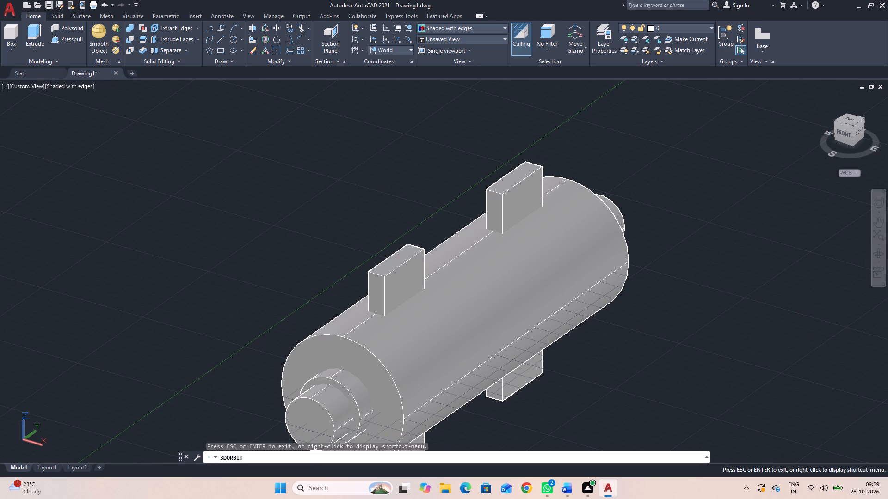
left_click_drag(583, 378, 618, 347)
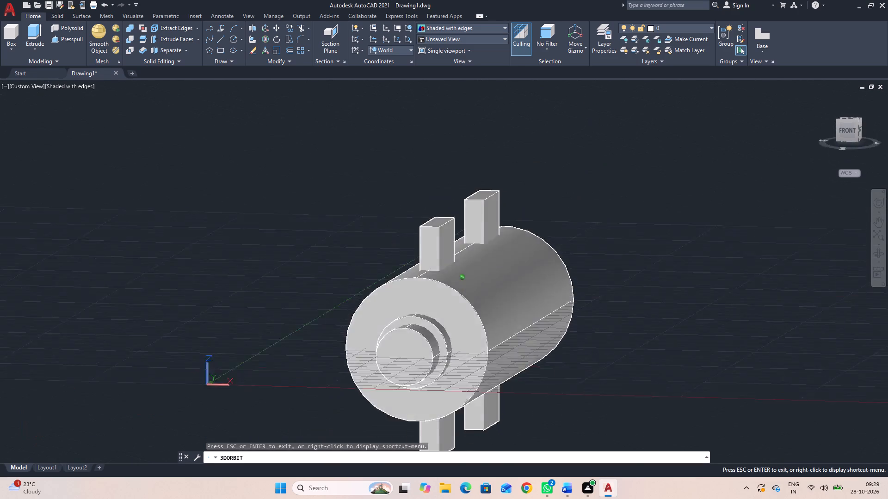
left_click_drag(618, 347, 561, 354)
left_click_drag(604, 381, 619, 382)
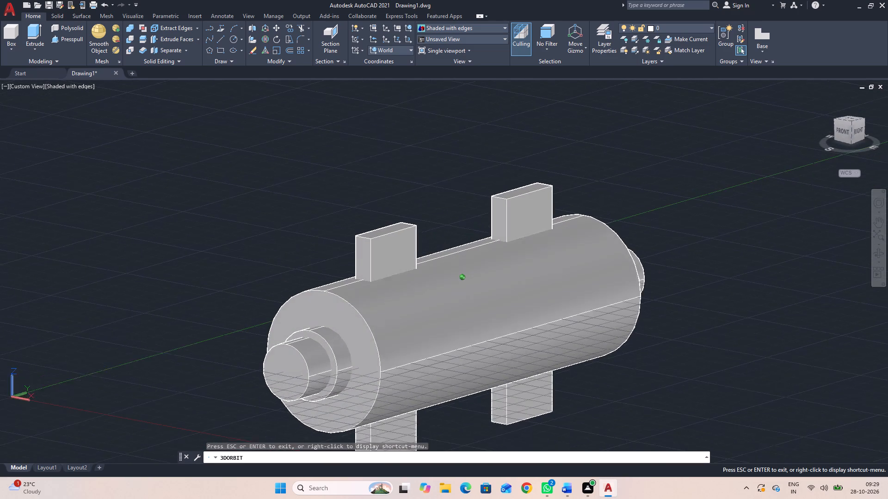
left_click_drag(619, 382, 622, 382)
left_click_drag(601, 383, 615, 388)
left_click_drag(615, 388, 599, 408)
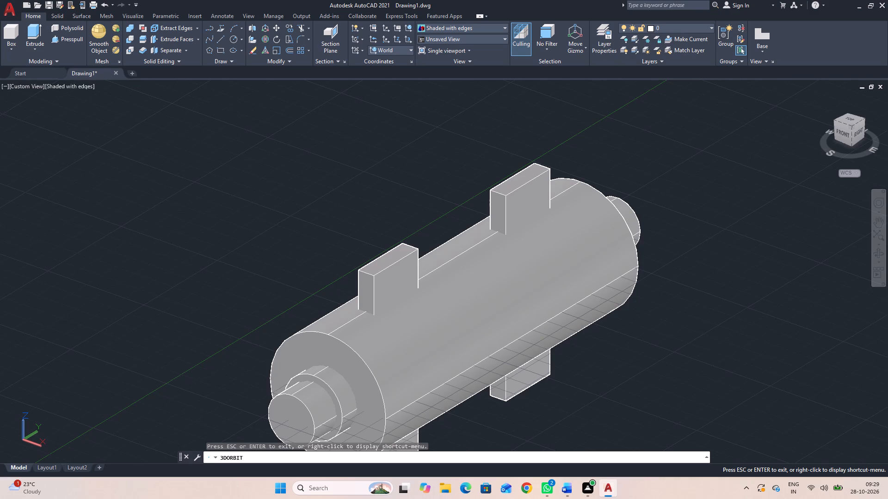
key("Escape")
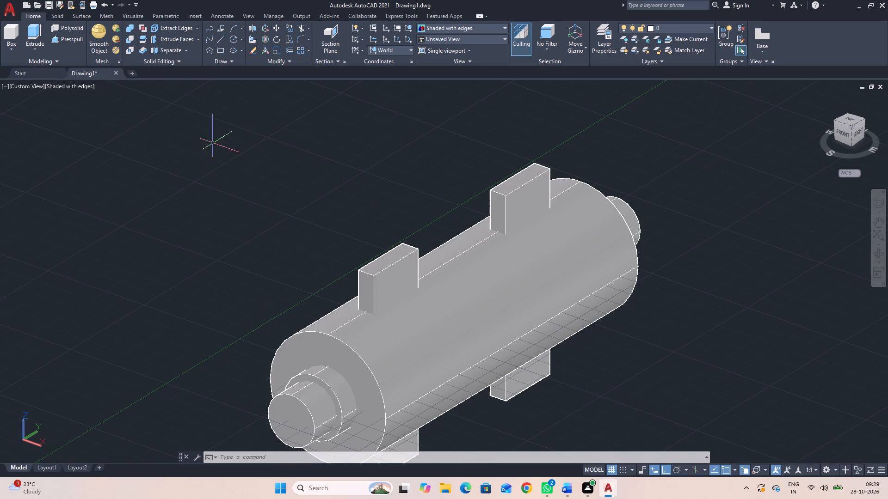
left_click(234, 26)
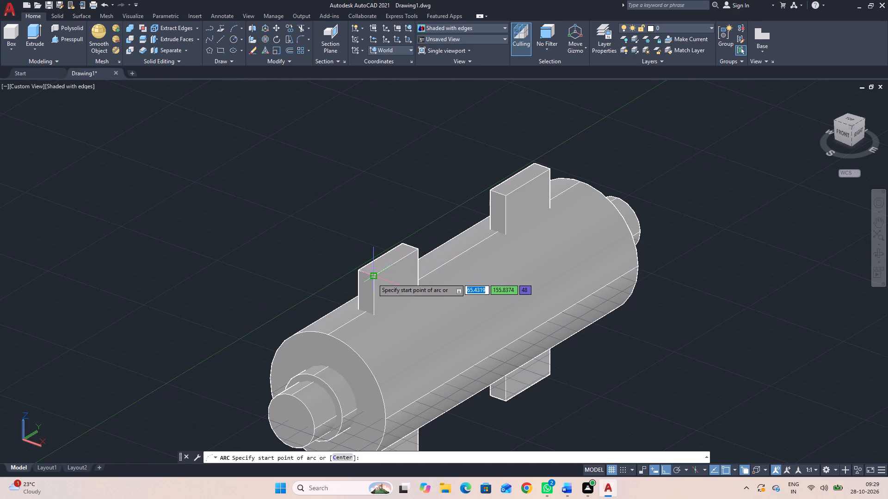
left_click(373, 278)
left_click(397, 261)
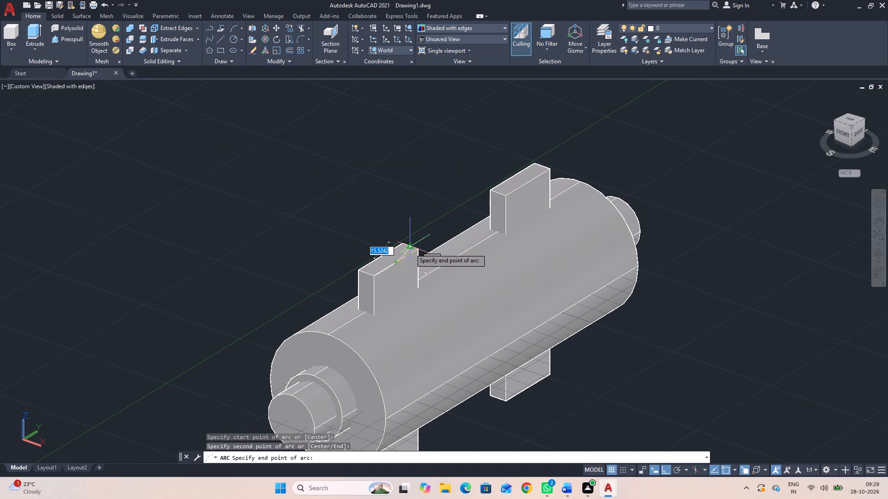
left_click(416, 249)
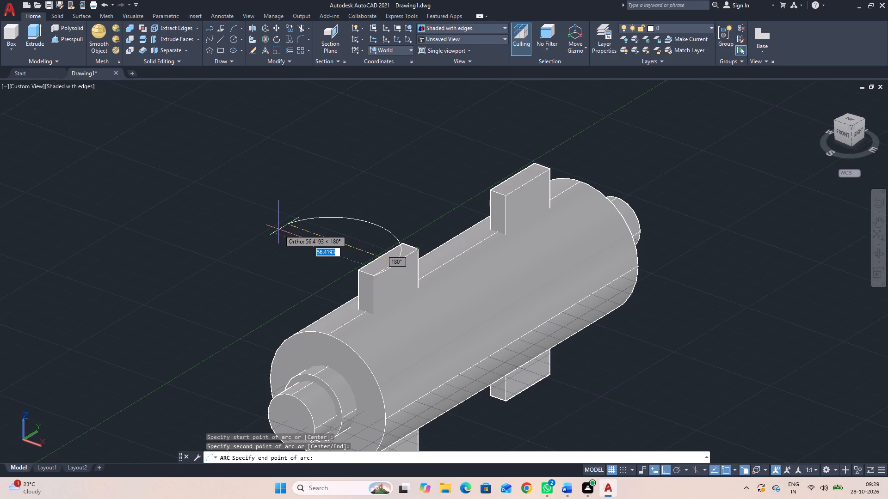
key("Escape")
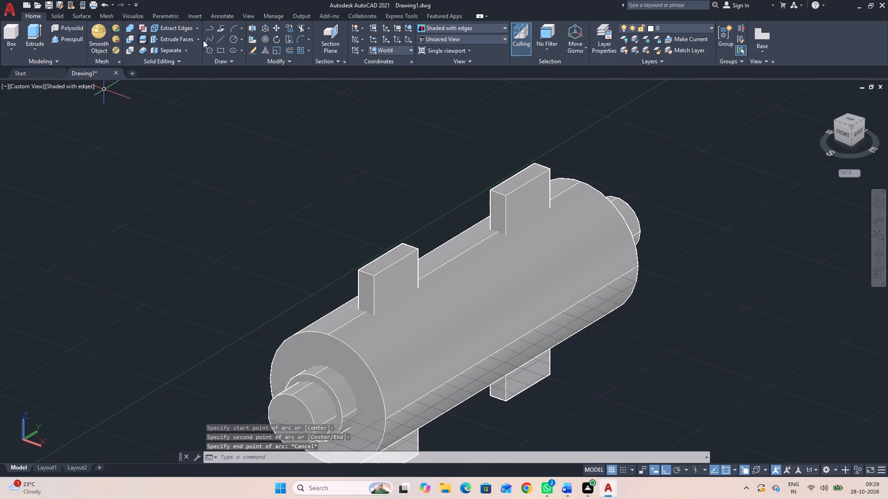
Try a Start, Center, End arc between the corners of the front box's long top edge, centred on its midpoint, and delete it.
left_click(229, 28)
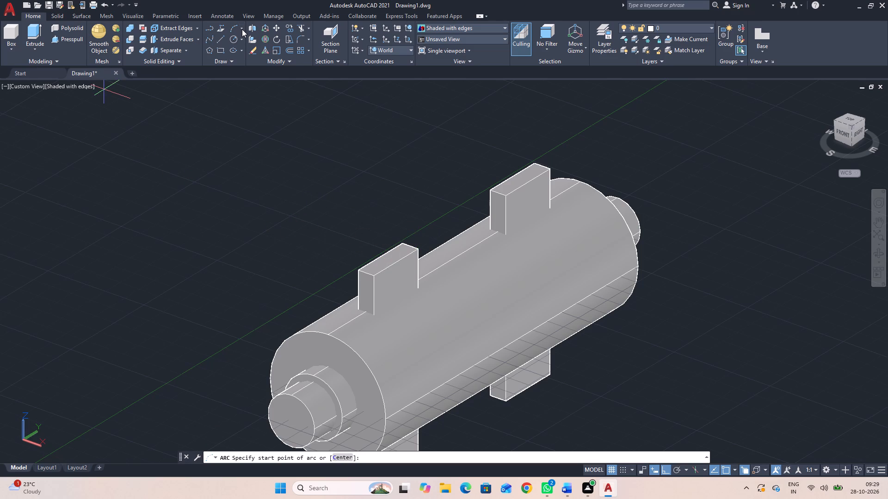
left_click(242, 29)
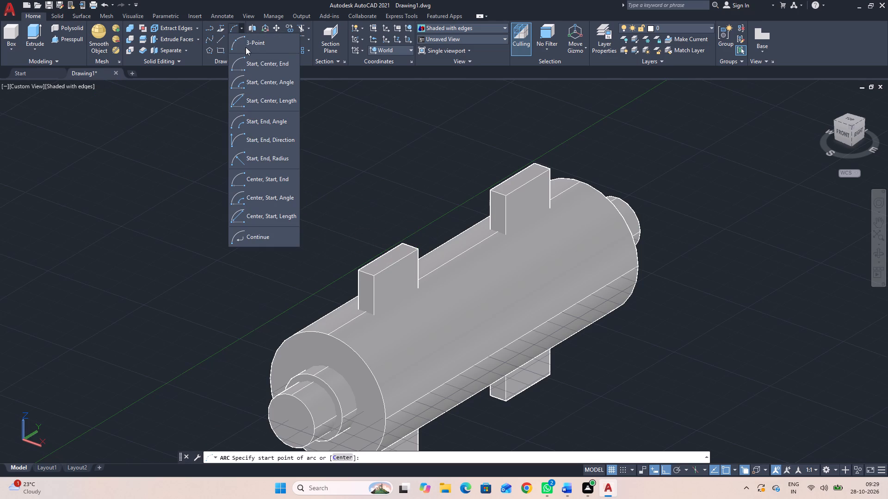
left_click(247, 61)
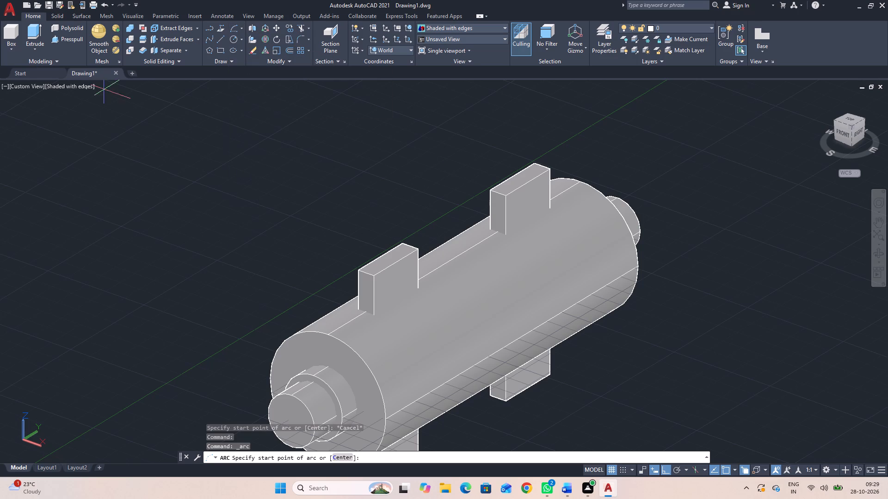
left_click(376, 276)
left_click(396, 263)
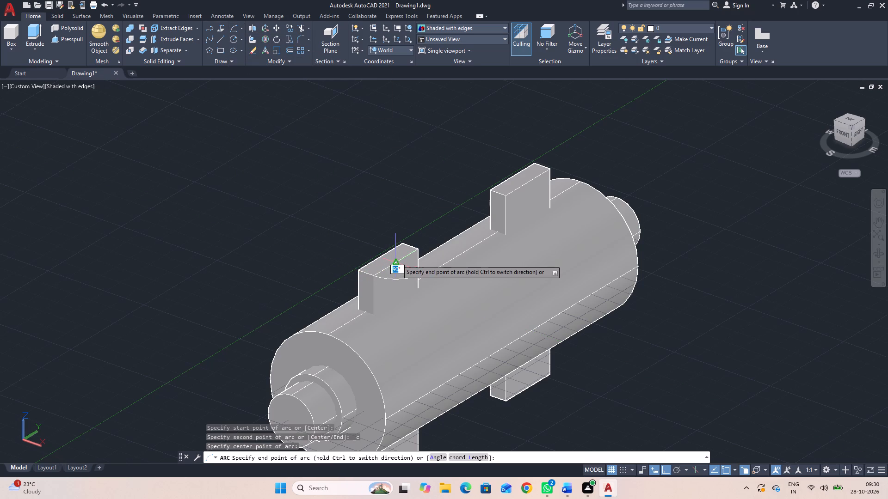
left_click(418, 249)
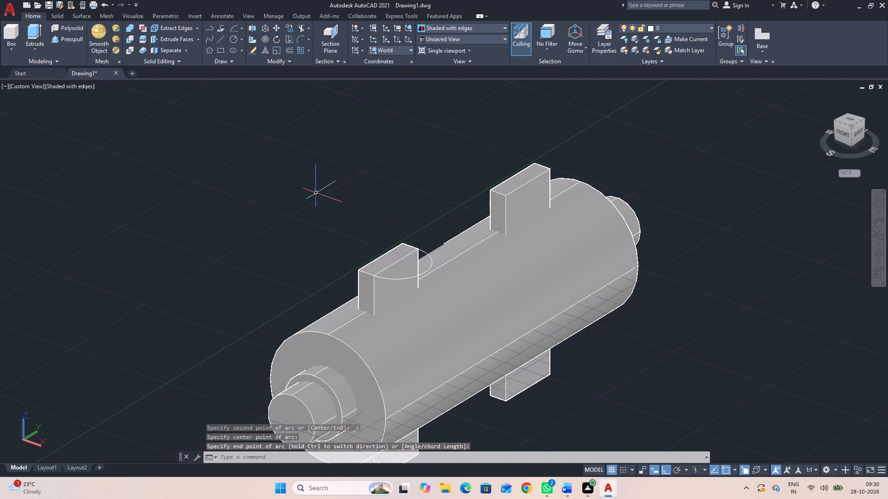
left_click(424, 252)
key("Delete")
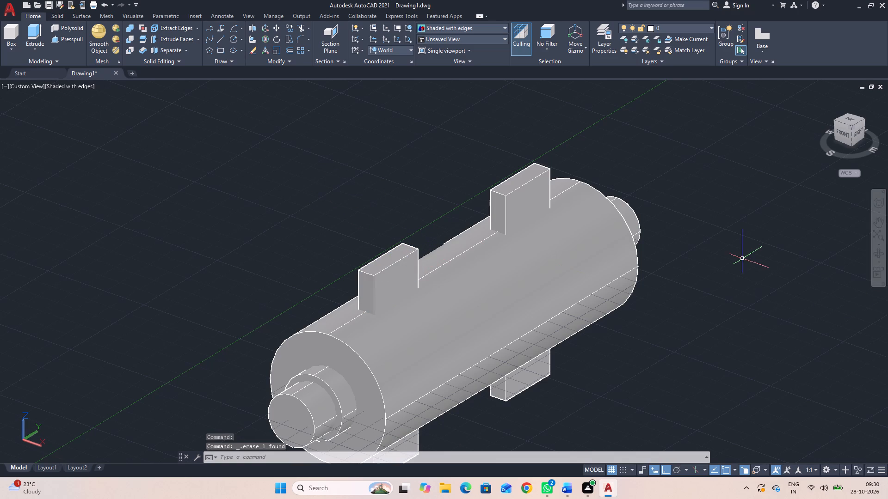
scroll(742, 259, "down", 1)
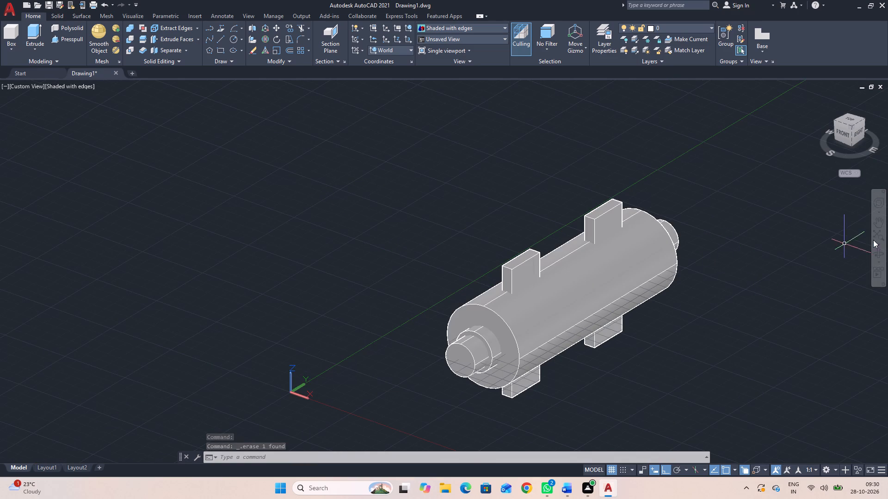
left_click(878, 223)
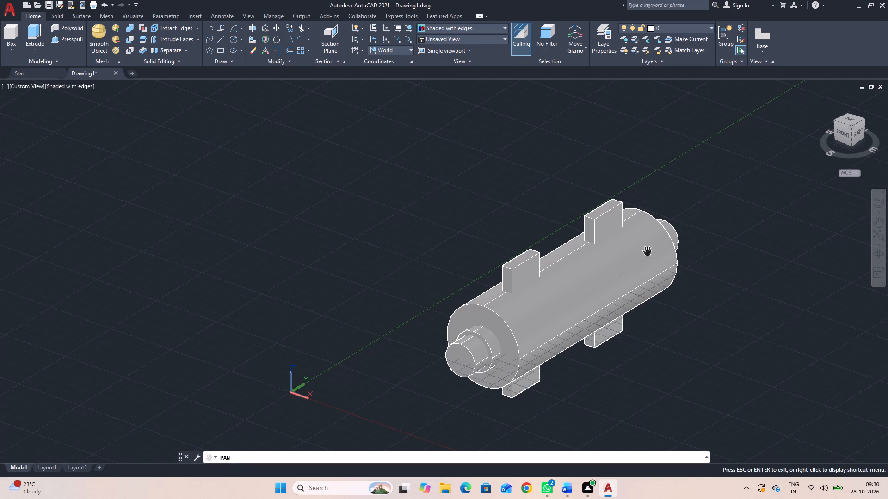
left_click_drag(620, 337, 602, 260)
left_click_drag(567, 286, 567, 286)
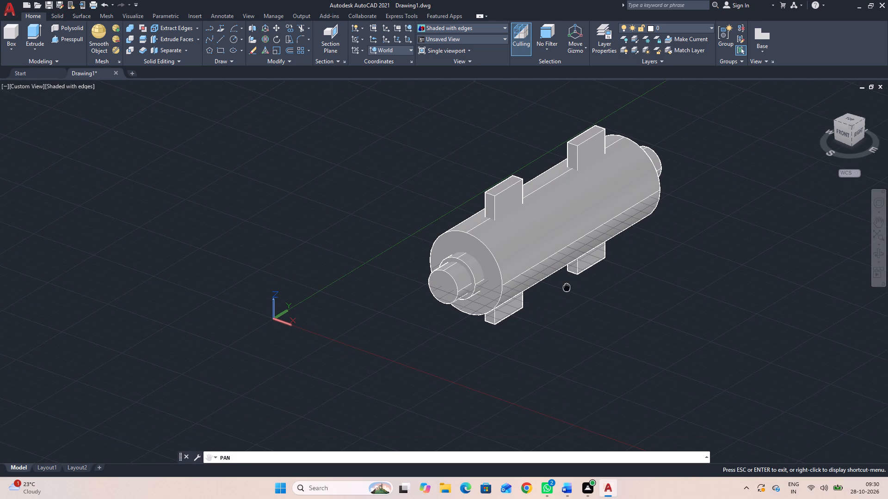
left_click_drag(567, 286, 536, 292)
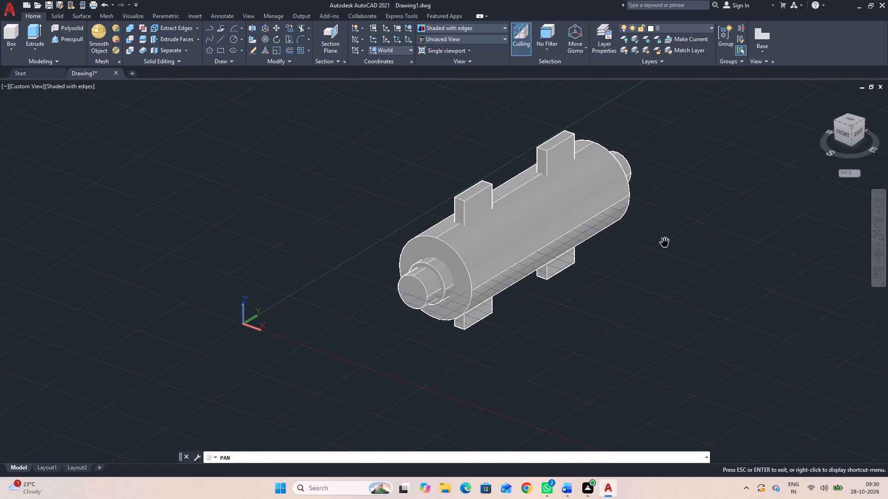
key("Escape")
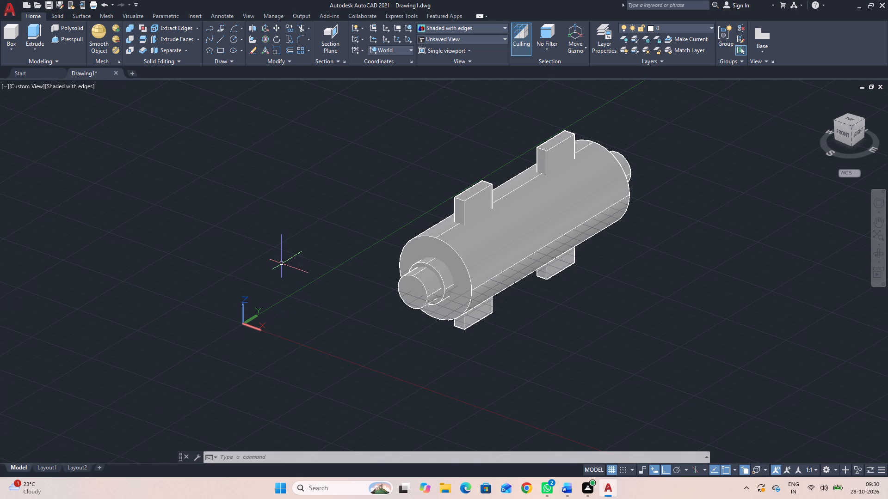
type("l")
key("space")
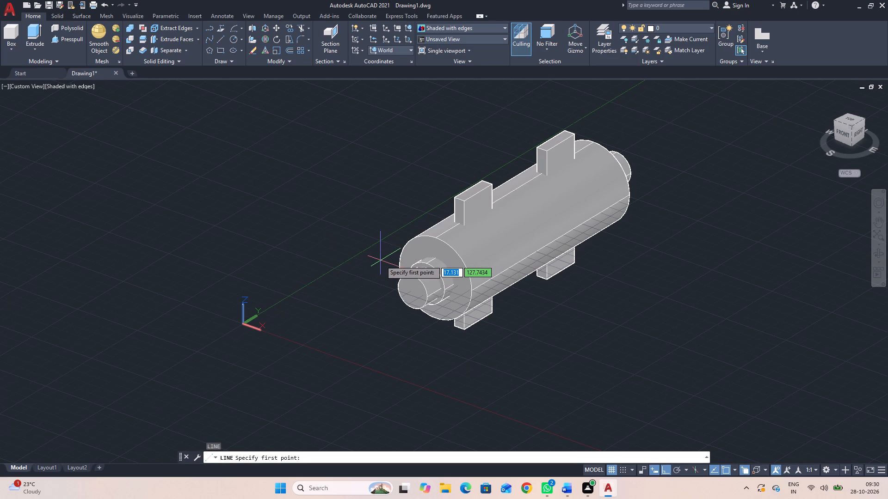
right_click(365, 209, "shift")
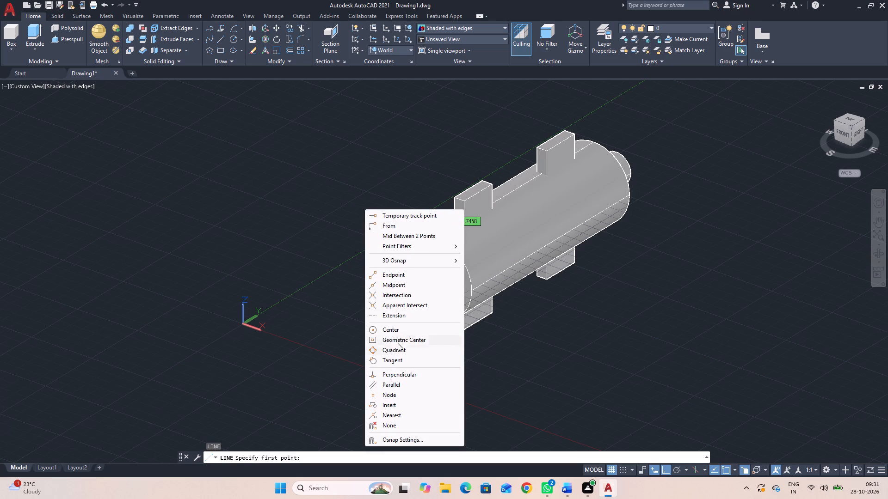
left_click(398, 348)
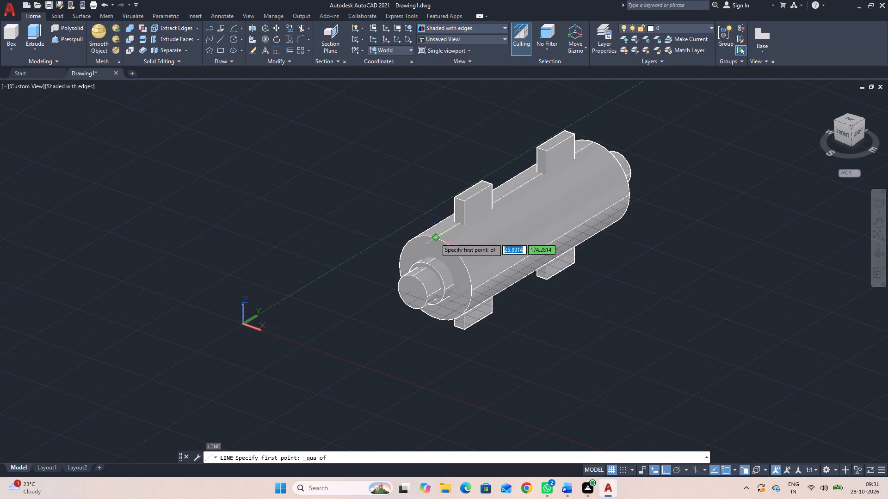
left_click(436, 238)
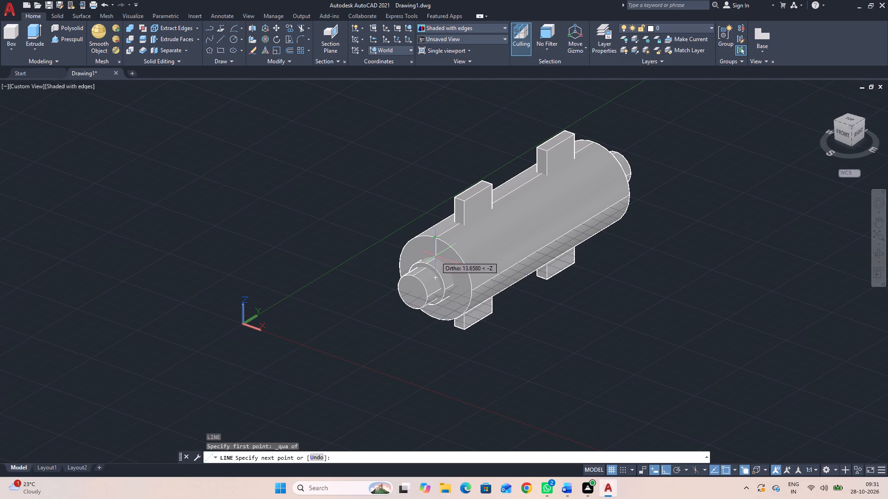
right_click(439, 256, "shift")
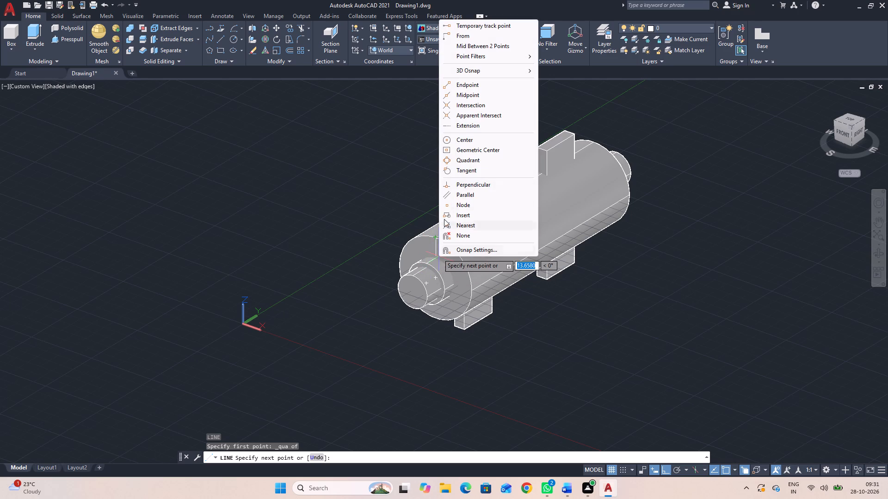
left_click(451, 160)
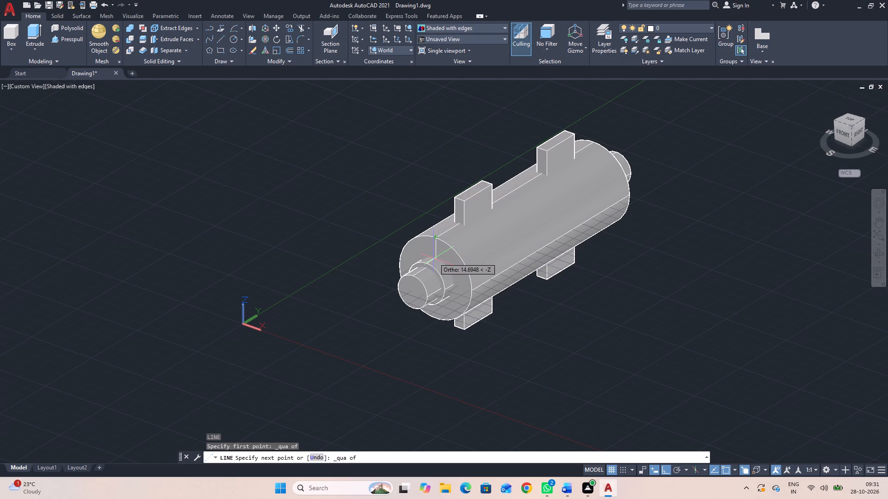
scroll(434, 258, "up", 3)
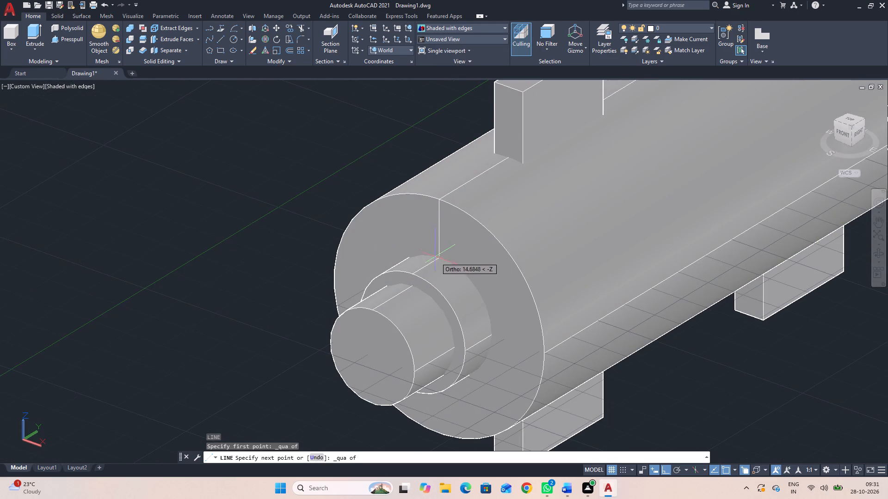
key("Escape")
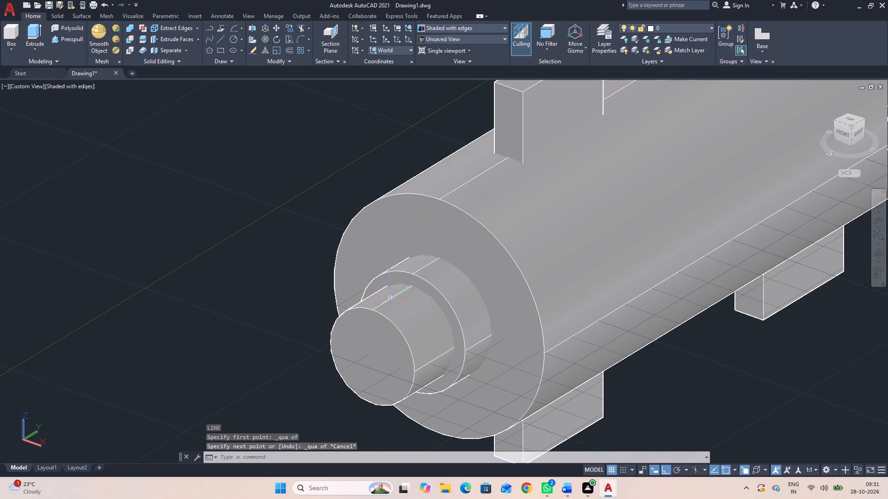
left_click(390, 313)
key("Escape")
Union the large cylinder, the radius 15 and radius 12 cylinders and both vertical boxes into one solid.
scroll(355, 250, "down", 1)
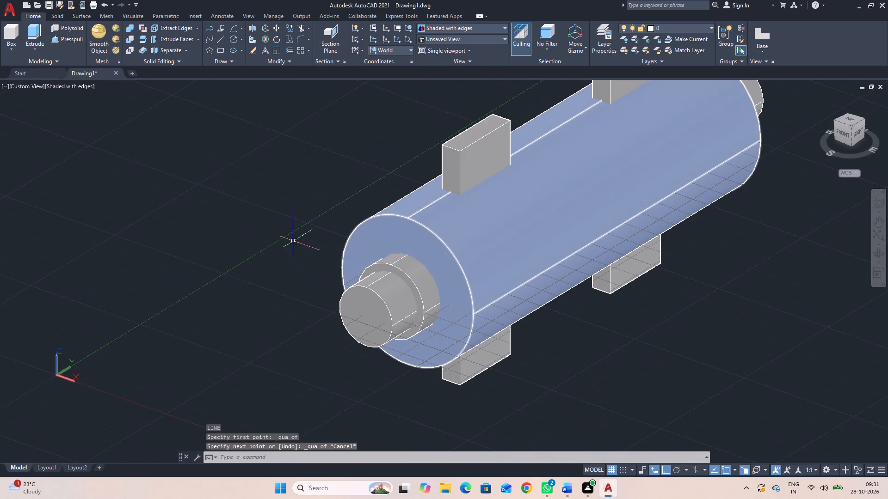
type("union")
key("space")
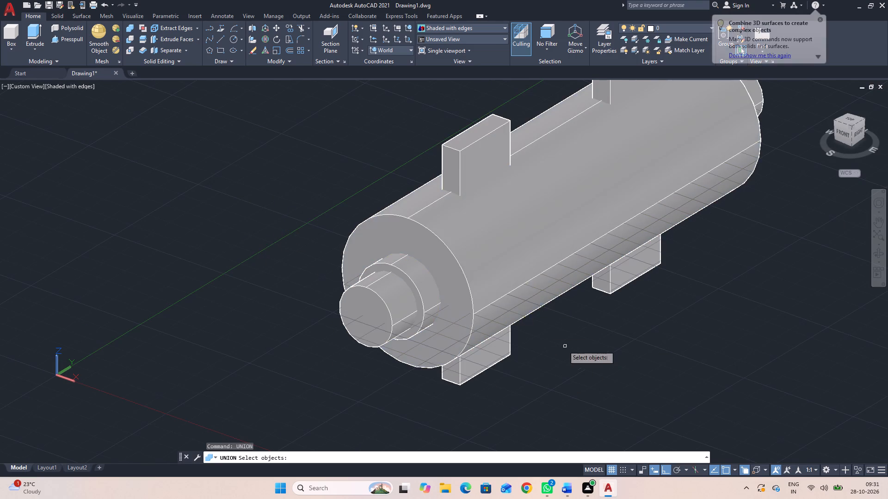
left_click(502, 272)
left_click(417, 284)
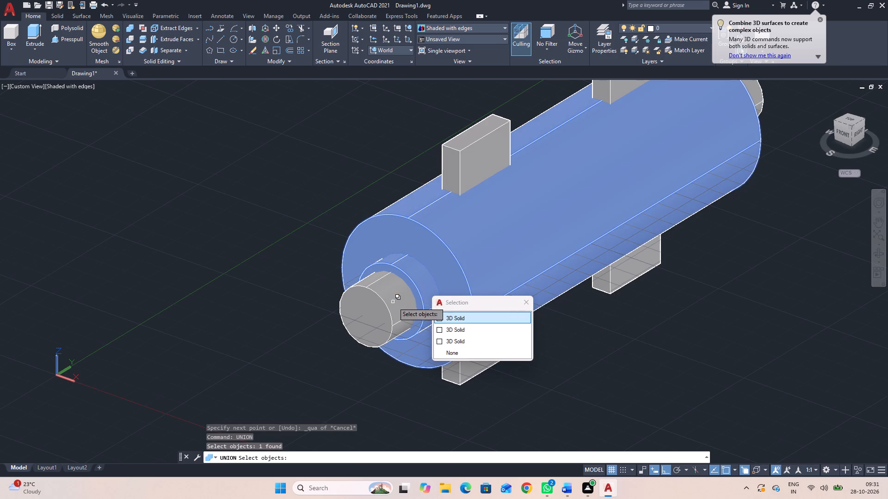
left_click(393, 302)
left_click(456, 167)
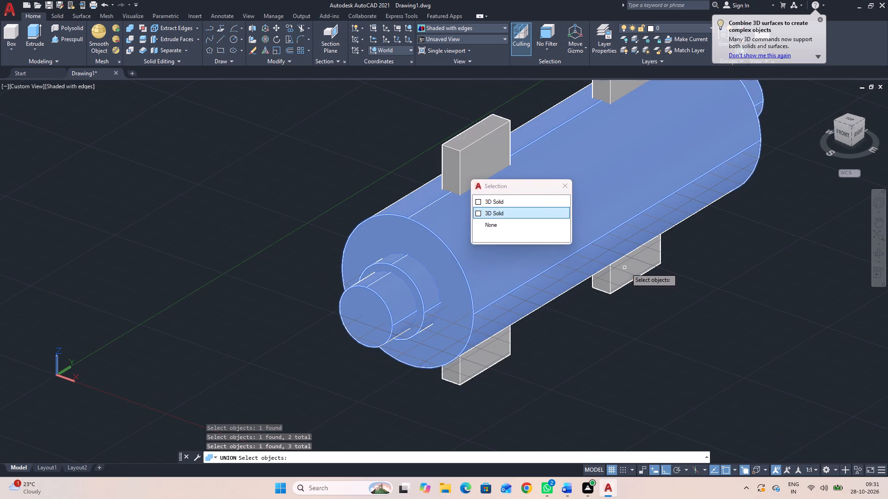
left_click(624, 268)
left_click(473, 357)
key("space")
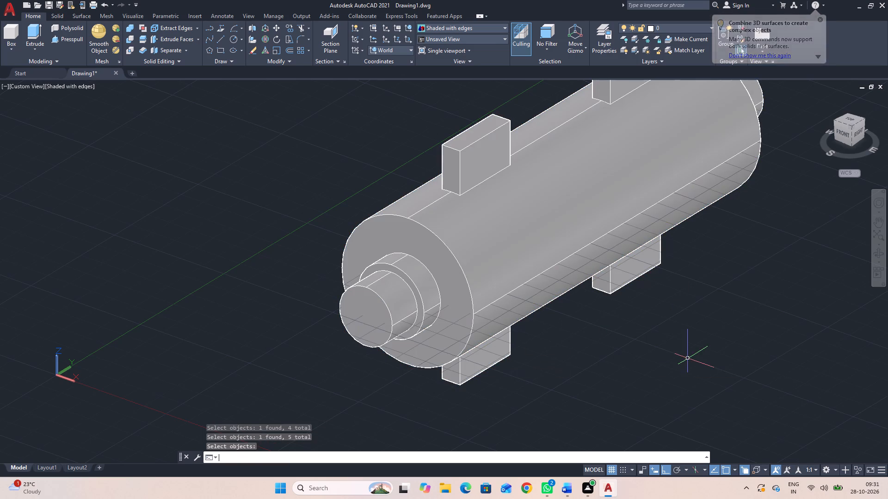
Draw a stepped line from the large front face's top quadrant down to the radius 15 step, forward along its top, and down to the radius 12 shaft.
scroll(645, 342, "down", 1)
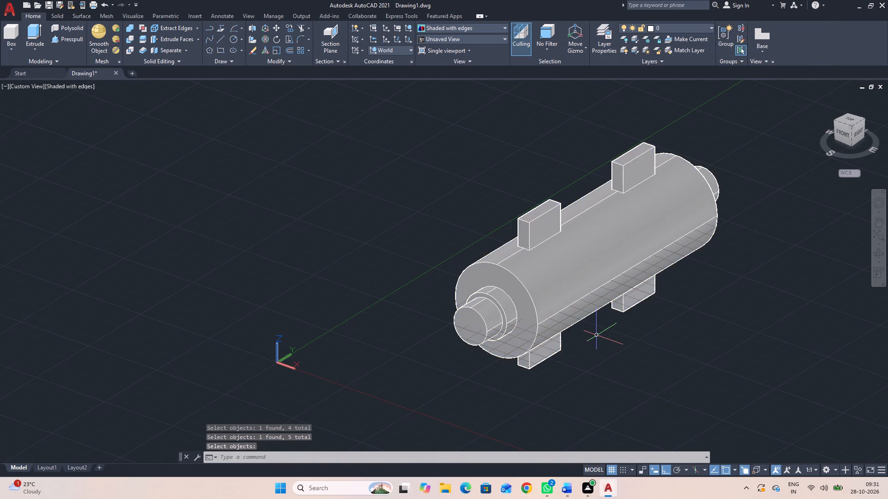
scroll(597, 335, "up", 1)
key("Escape")
type("l")
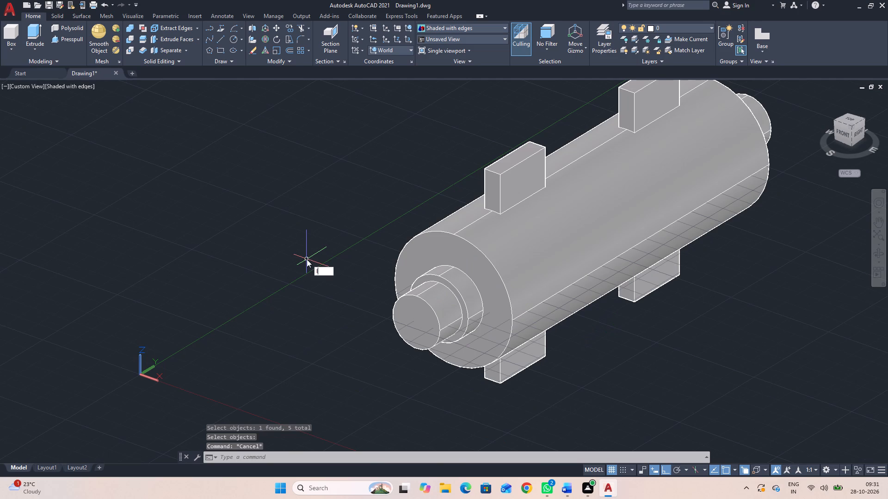
key("space")
right_click(375, 232, "shift")
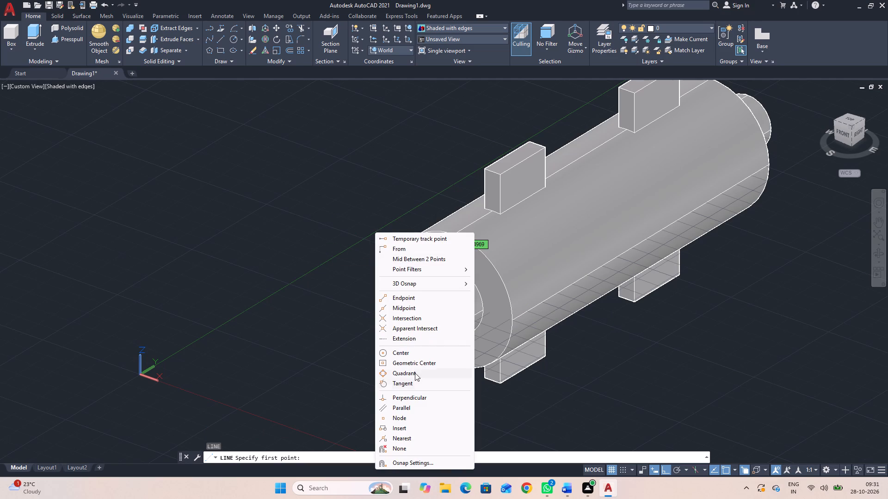
left_click(415, 373)
left_click(455, 235)
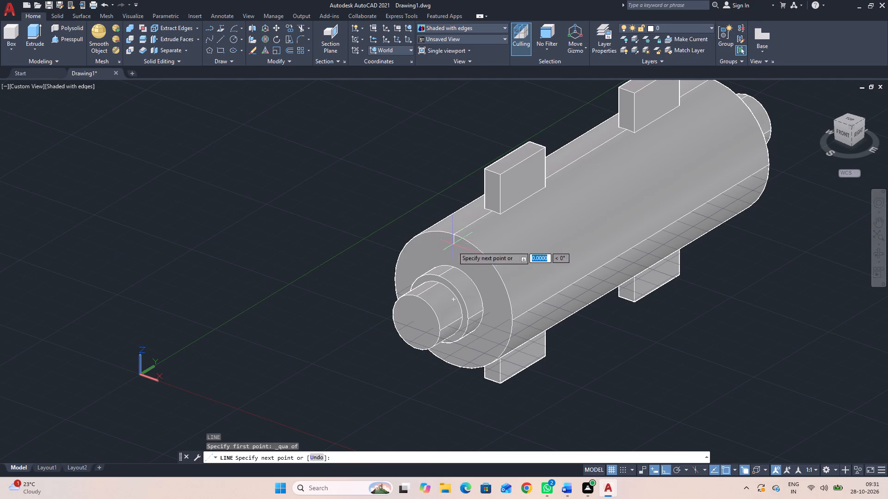
left_click(452, 268)
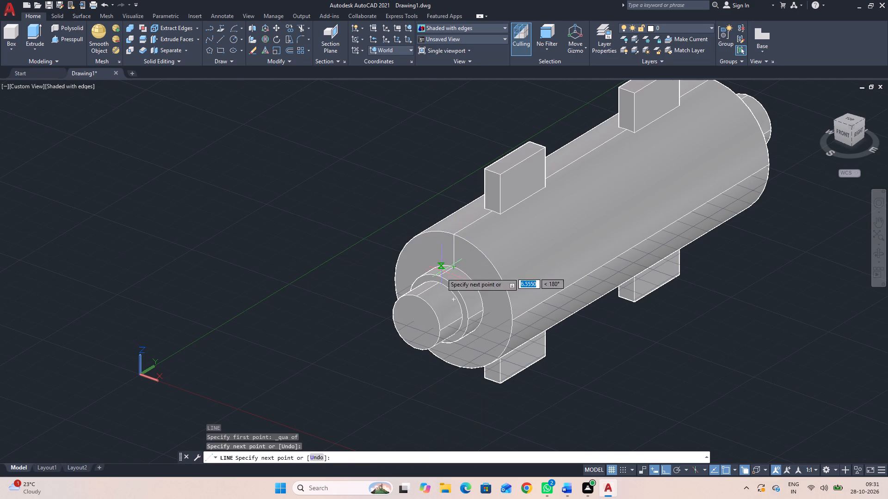
left_click(437, 276)
scroll(438, 280, "up", 3)
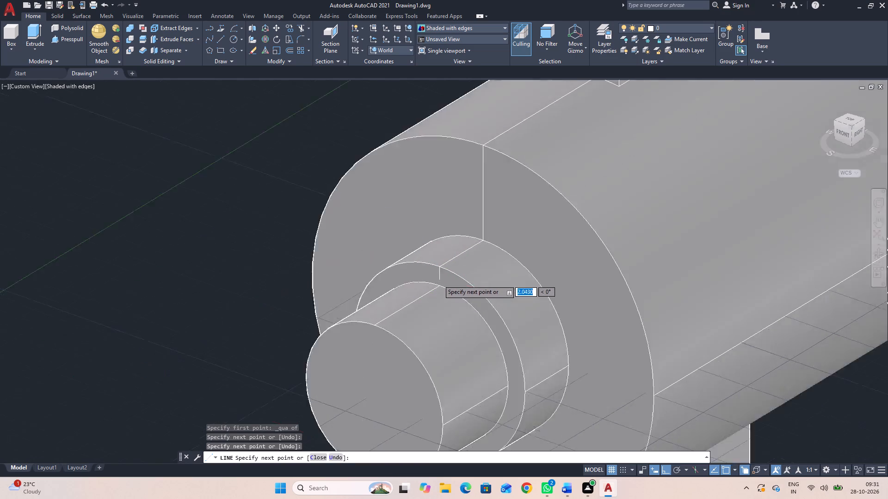
scroll(438, 280, "up", 1)
left_click(438, 288)
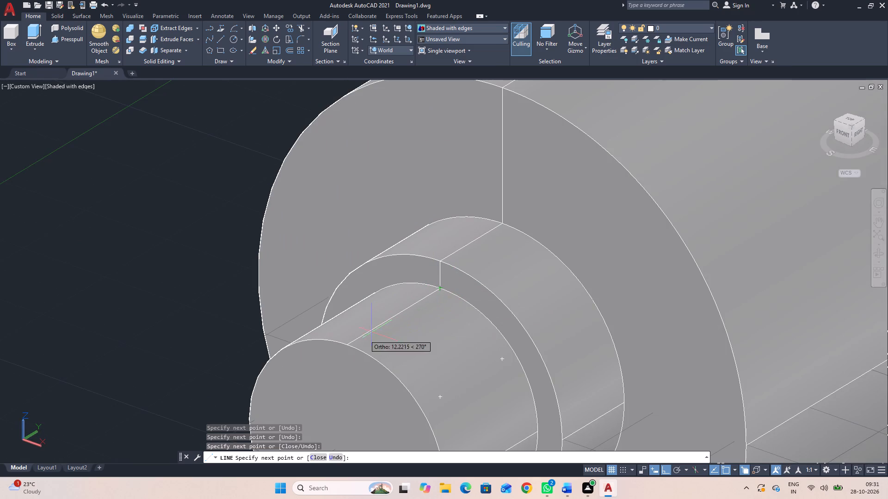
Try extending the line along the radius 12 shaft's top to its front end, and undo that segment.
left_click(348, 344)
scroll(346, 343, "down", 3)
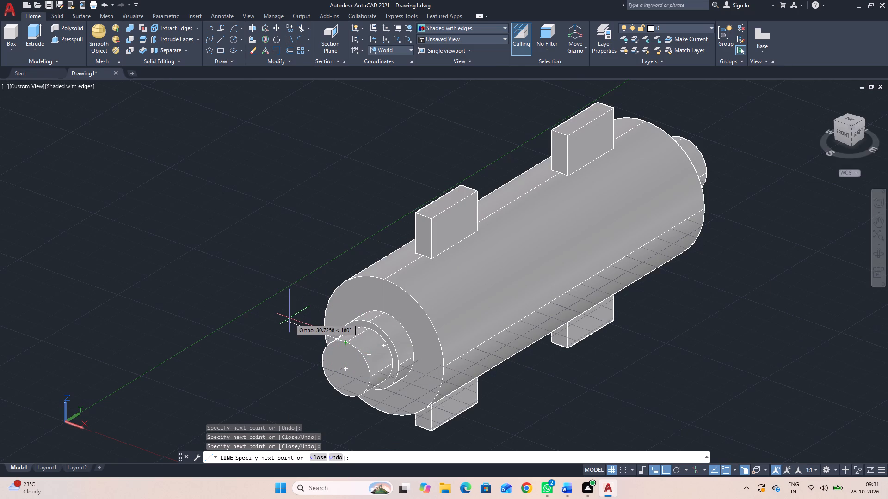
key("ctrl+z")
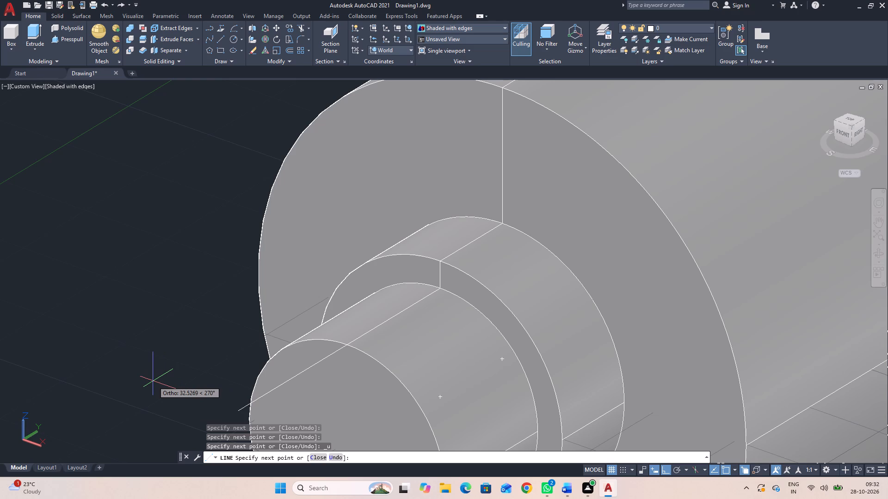
Extend the stepped line 10 units forward along the top of the radius 12 shaft.
type("10")
key("Return")
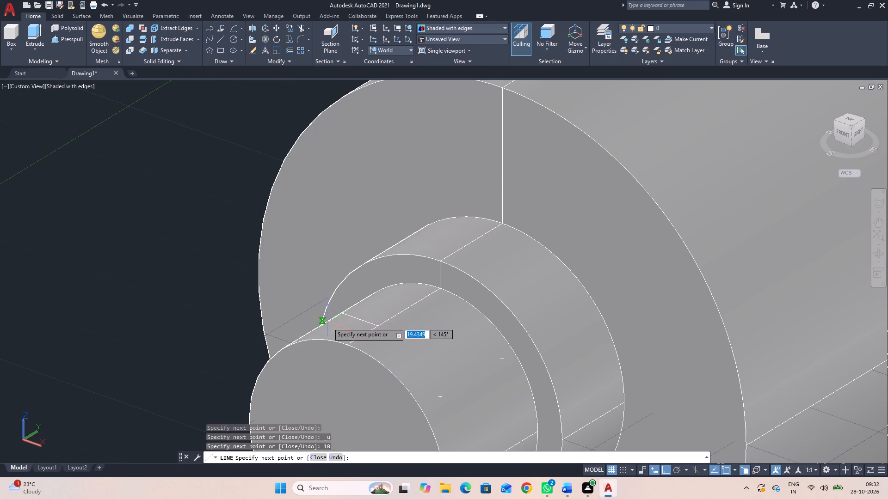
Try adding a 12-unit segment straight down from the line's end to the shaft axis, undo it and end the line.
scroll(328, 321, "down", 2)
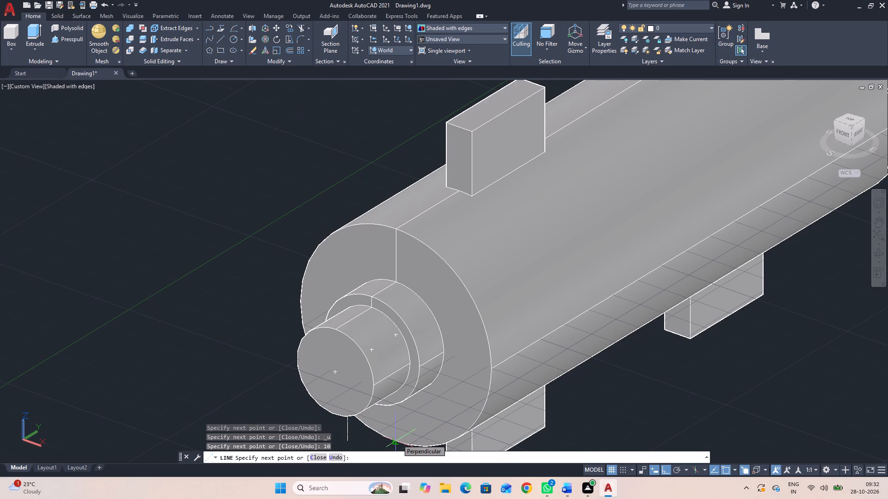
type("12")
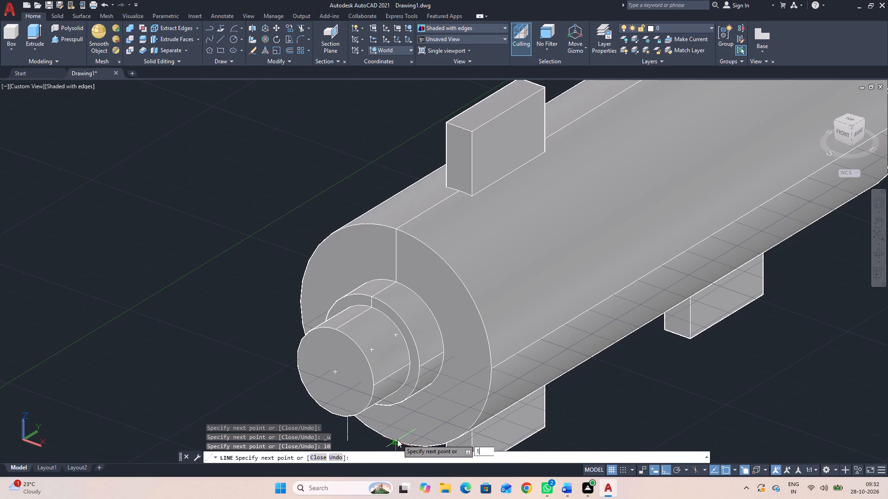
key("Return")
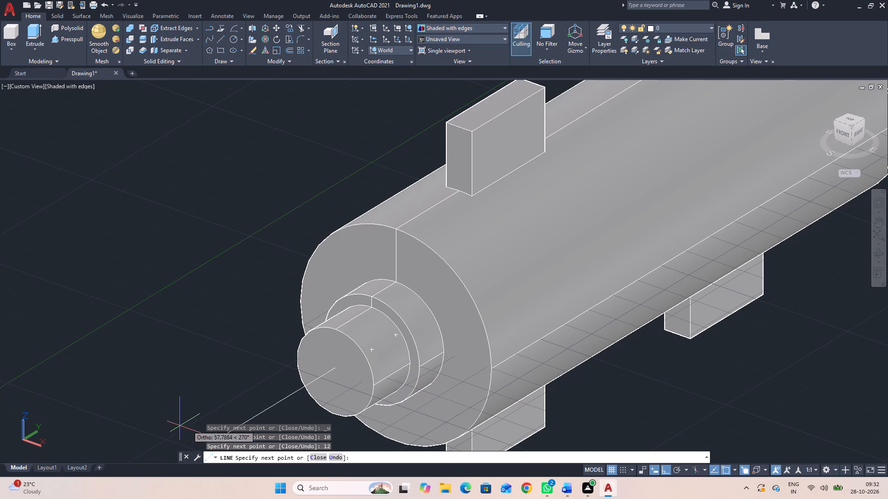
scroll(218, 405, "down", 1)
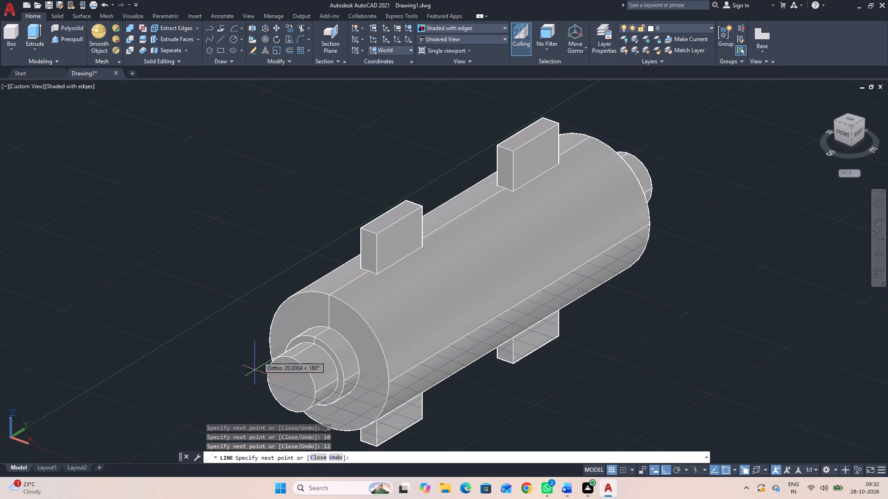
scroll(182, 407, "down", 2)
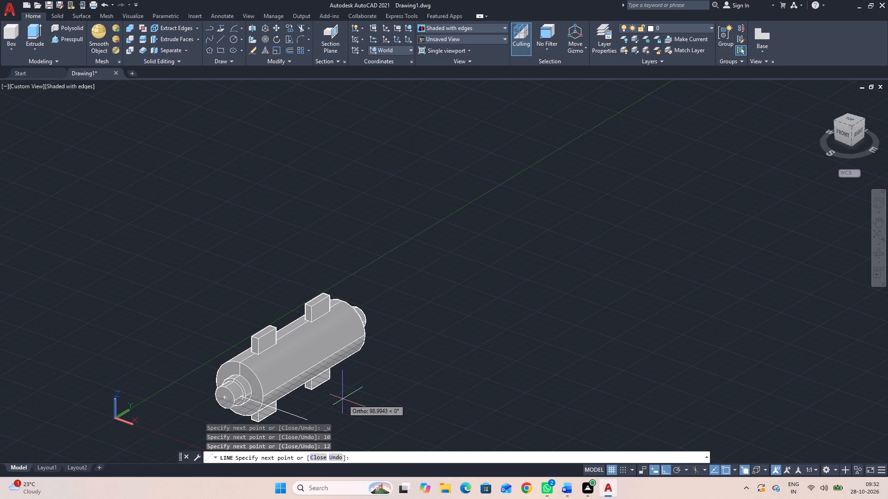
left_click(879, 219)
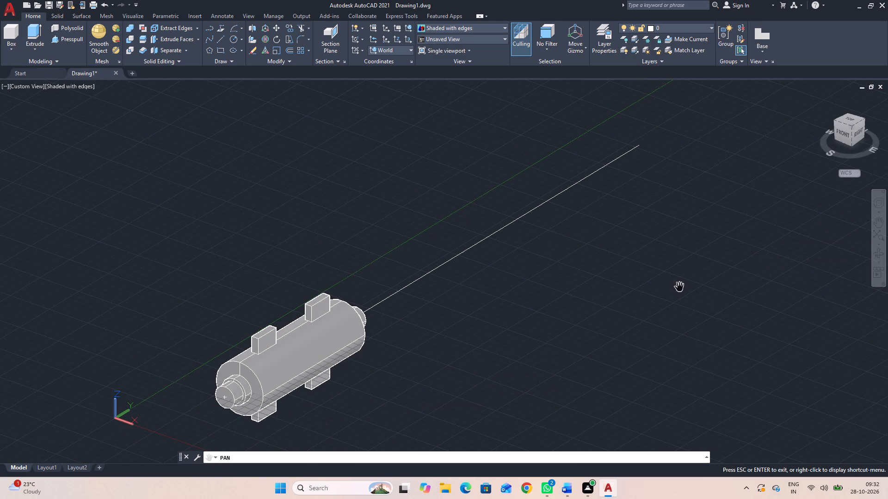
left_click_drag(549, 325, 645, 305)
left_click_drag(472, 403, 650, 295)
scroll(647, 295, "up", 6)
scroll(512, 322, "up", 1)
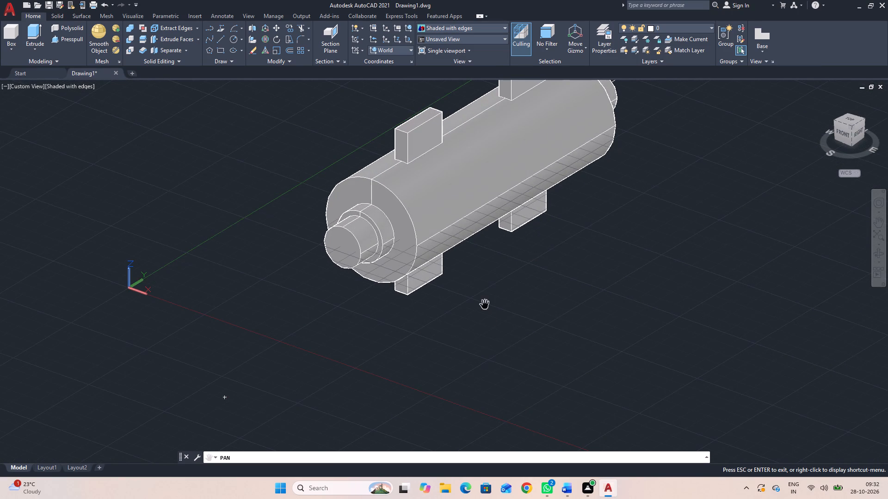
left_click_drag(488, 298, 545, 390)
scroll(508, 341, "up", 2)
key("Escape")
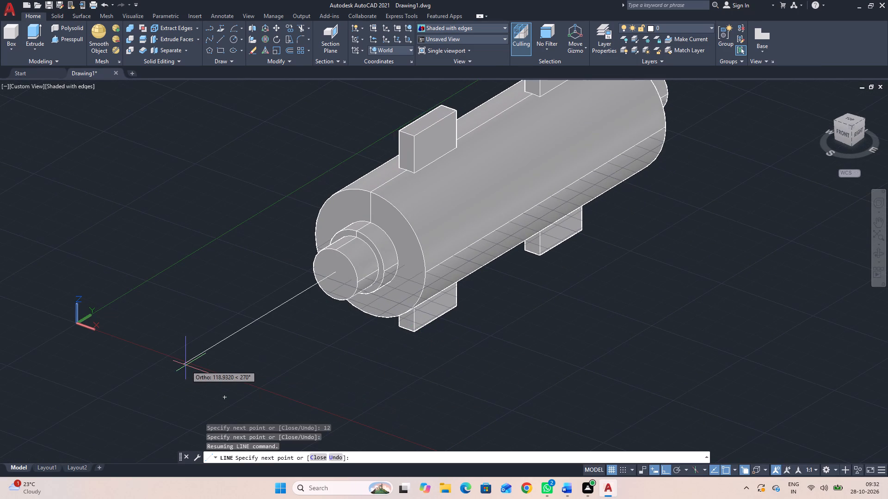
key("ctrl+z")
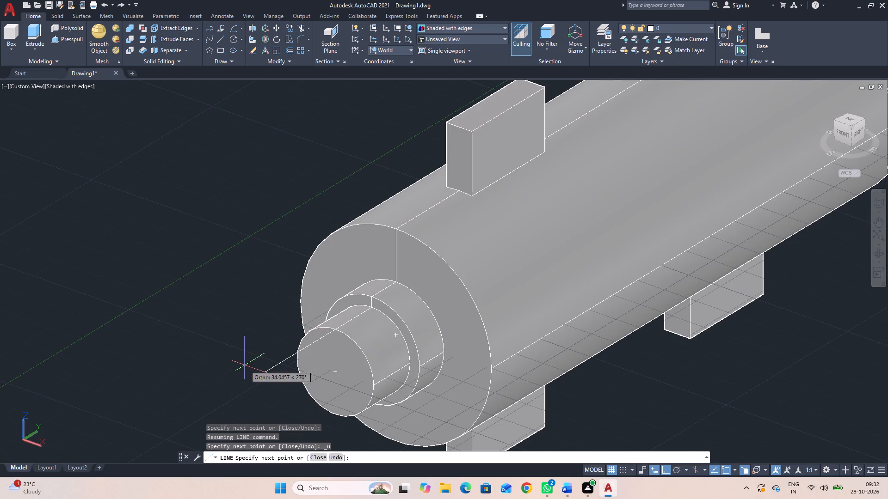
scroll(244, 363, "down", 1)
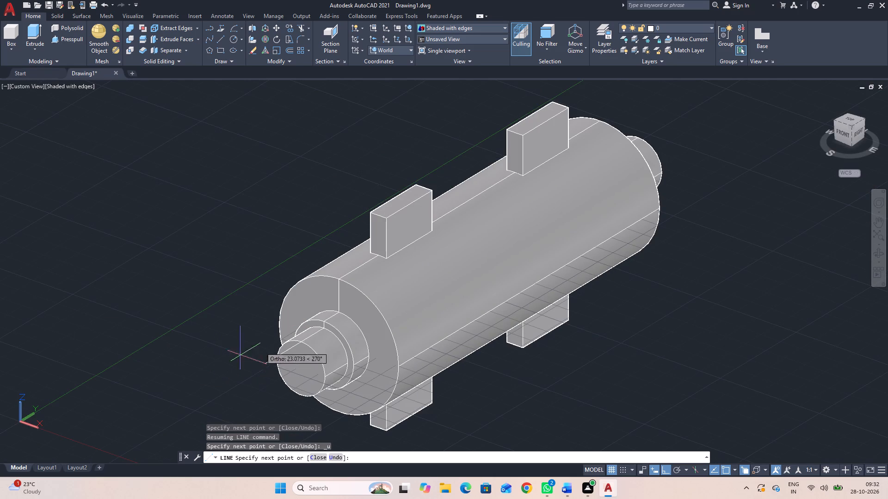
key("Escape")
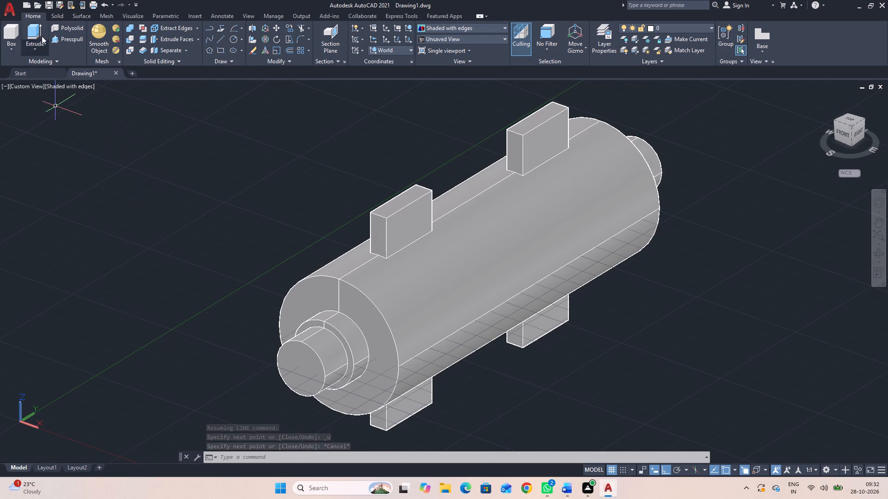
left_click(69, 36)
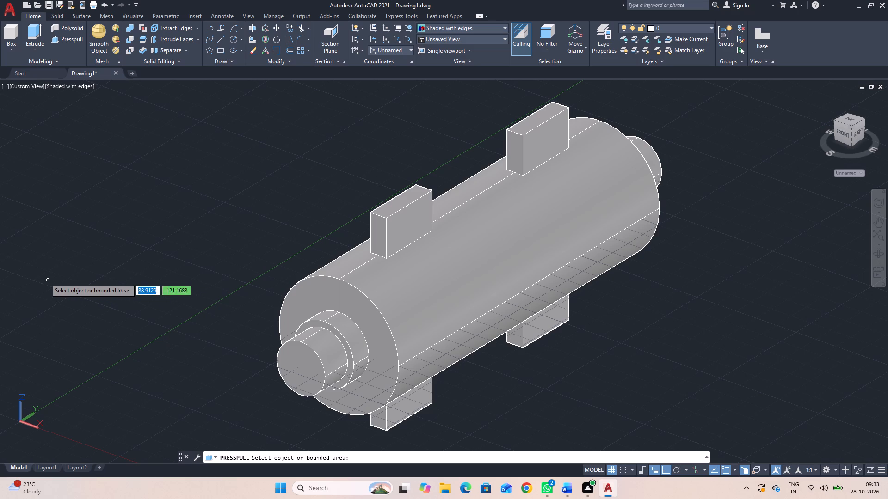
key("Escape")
Draw a stepped line from the large front face's +X side quadrant in to the radius 15 step, forward along its side, and in to the radius 12 shaft.
type("l")
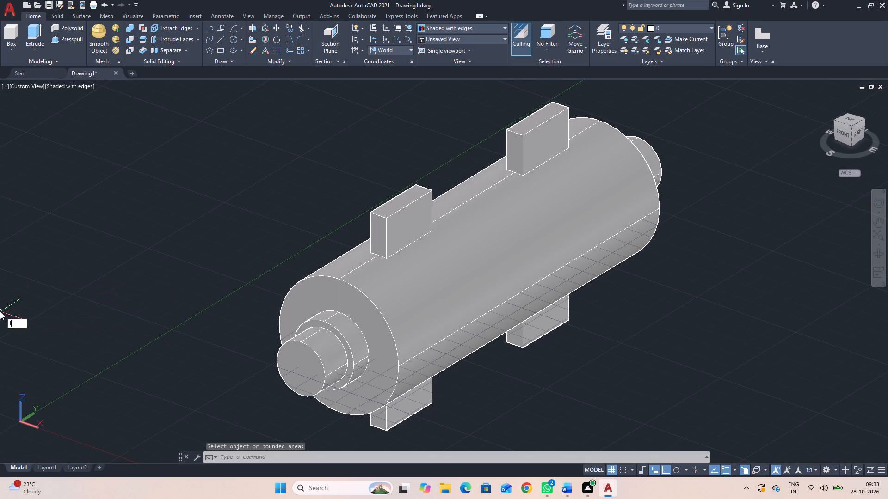
key("space")
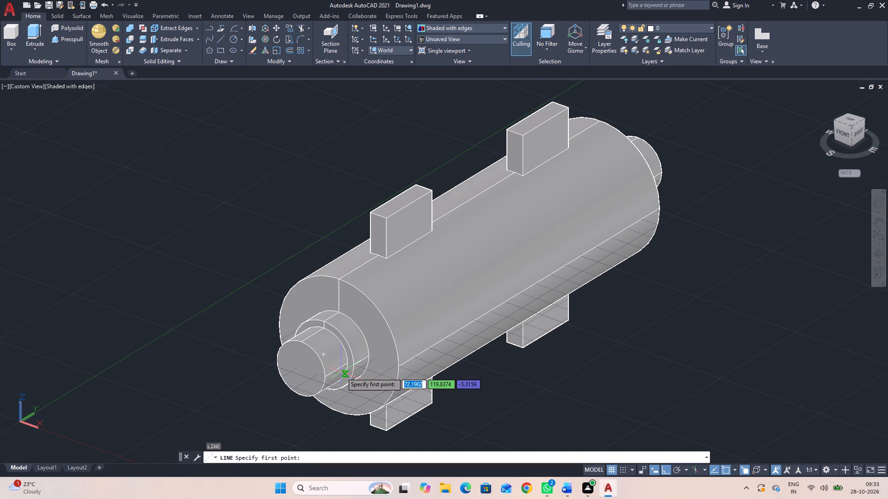
right_click(340, 372, "shift")
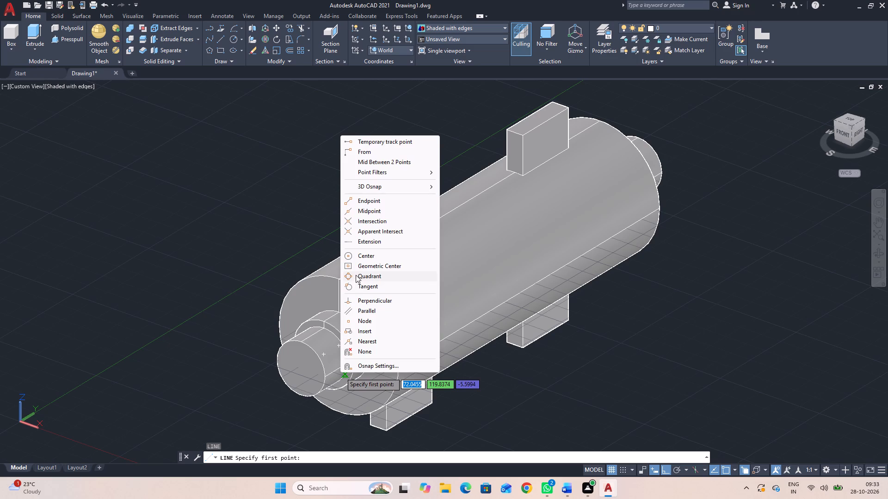
left_click(357, 275)
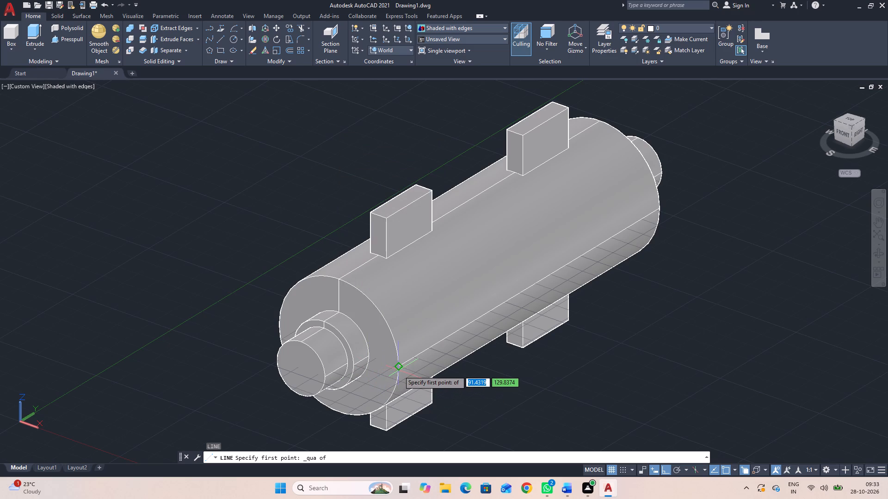
left_click(399, 366)
left_click(369, 356)
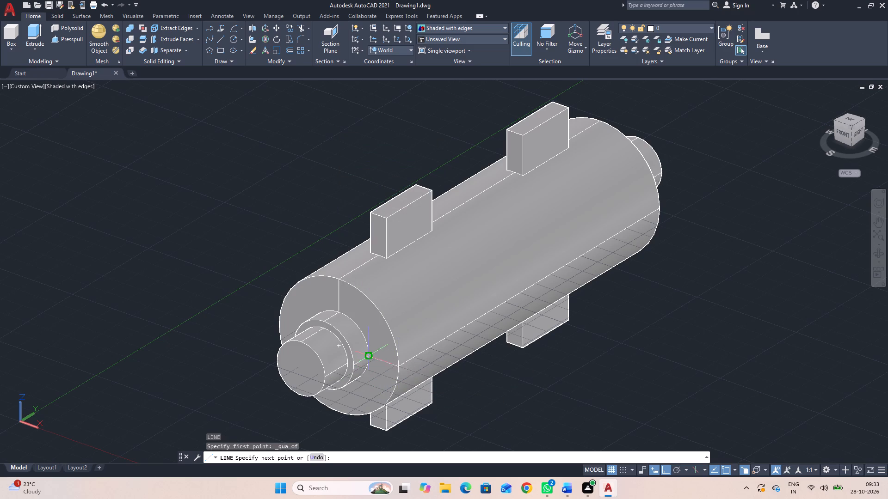
left_click(351, 367)
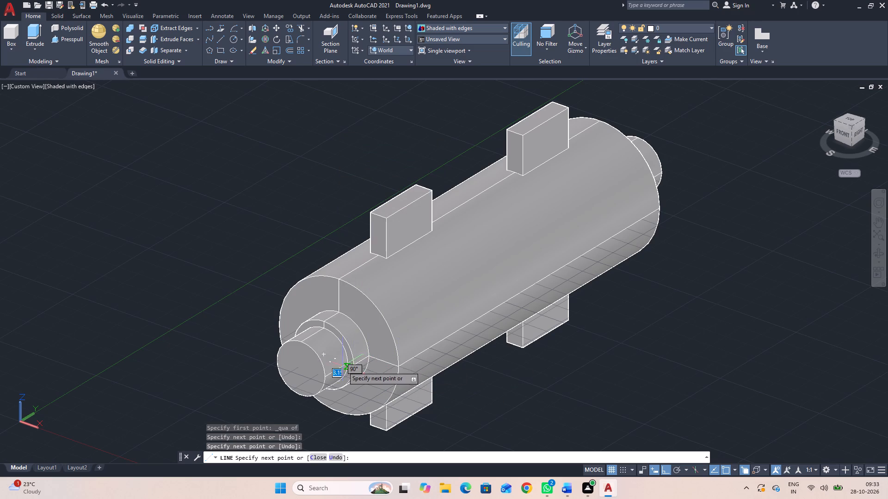
scroll(344, 366, "up", 4)
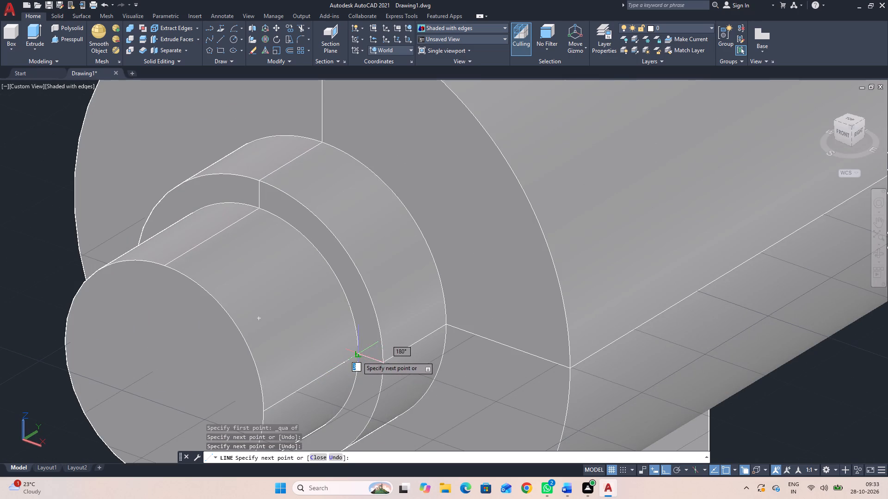
left_click(357, 356)
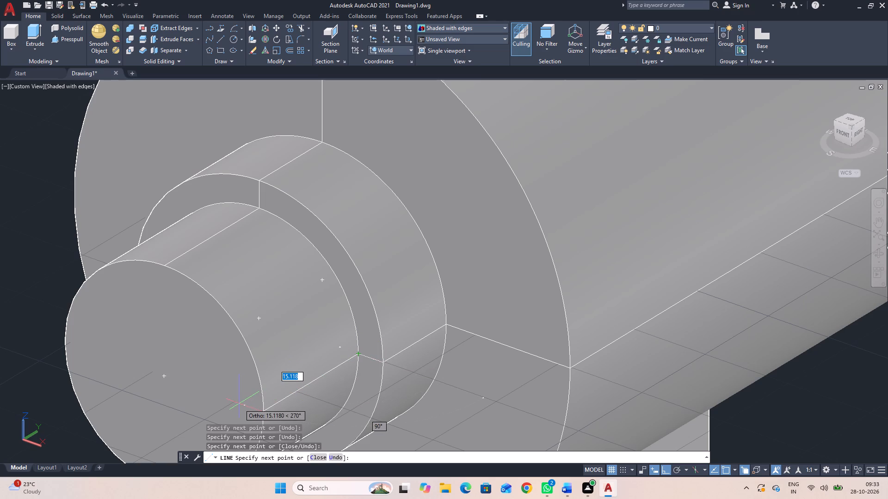
Extend the side line 10 units forward along the radius 12 shaft and join it to the front end of the top stepped line.
type("10")
key("Return")
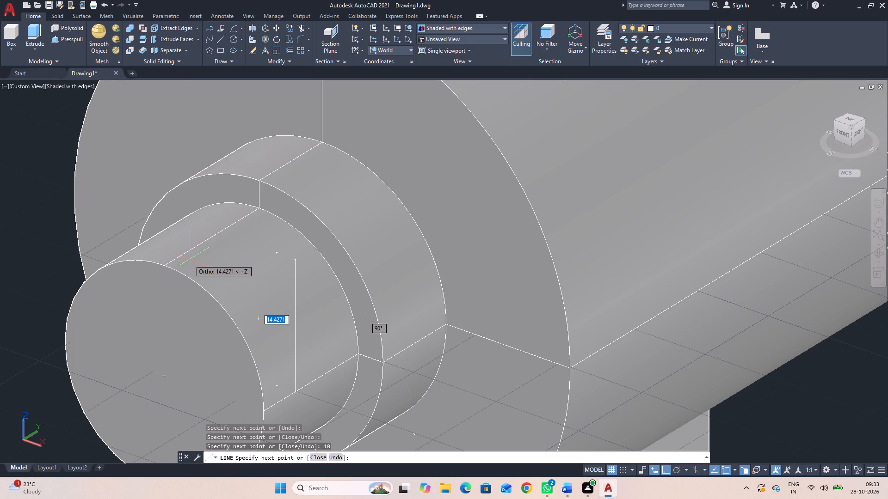
scroll(189, 260, "down", 1)
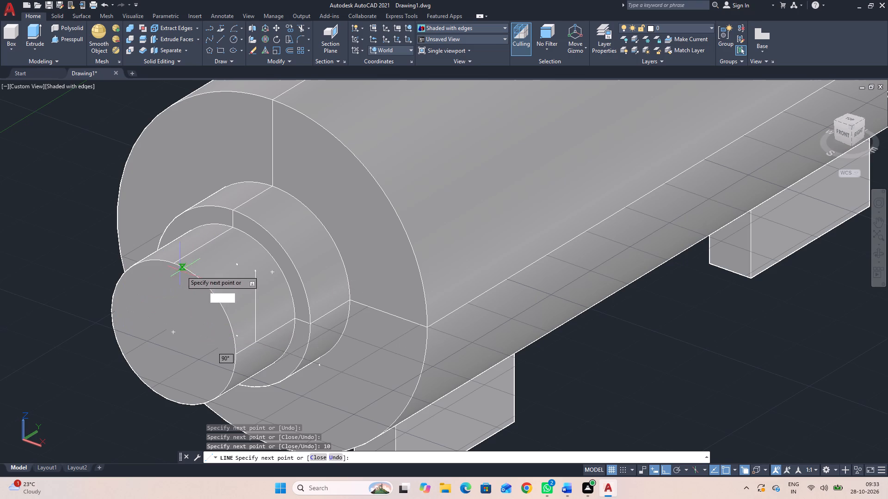
left_click(193, 249)
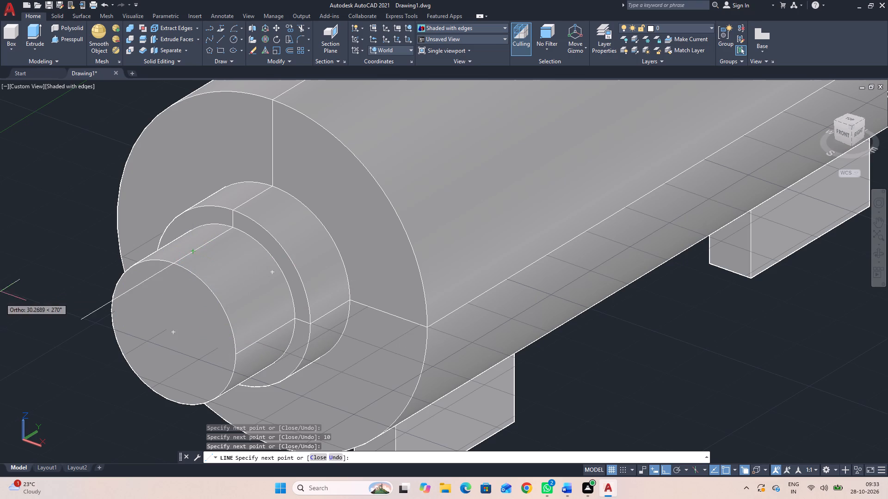
key("Escape")
Examine the whole roller solid and the stepped lines on its front end.
scroll(32, 304, "down", 2)
scroll(266, 333, "up", 1)
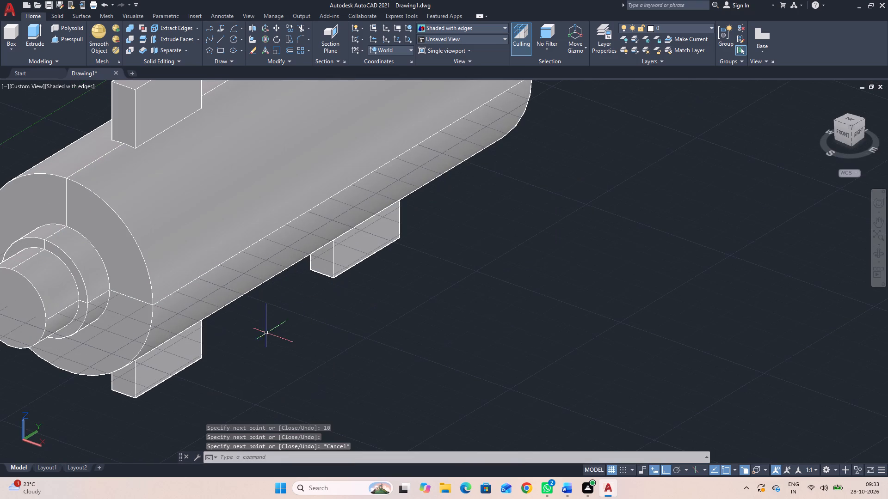
scroll(282, 343, "down", 1)
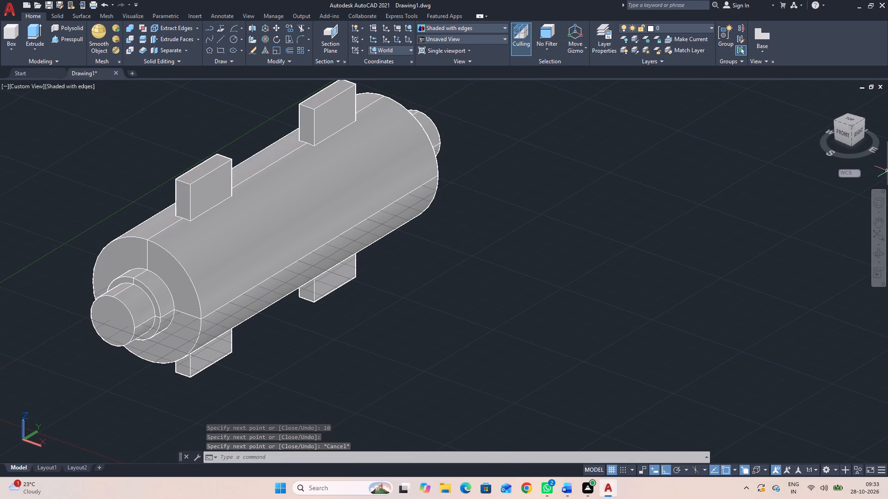
left_click(880, 222)
left_click_drag(455, 319, 617, 322)
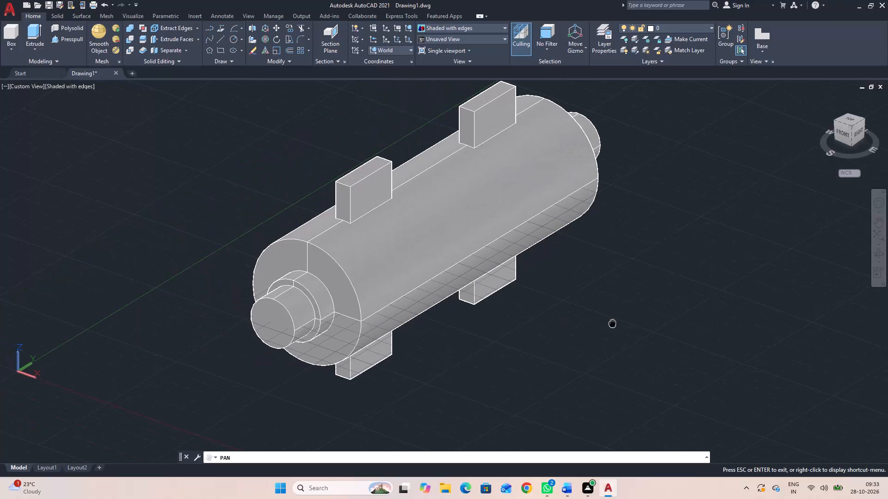
scroll(467, 325, "up", 3)
scroll(431, 332, "down", 1)
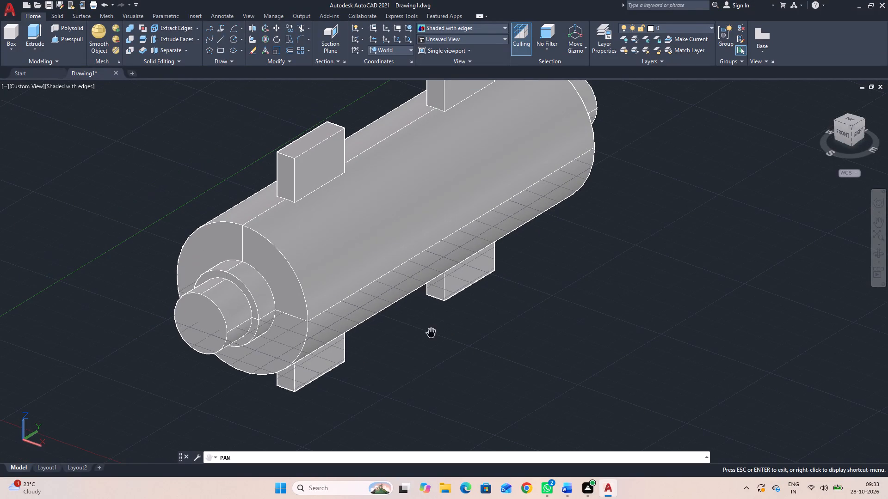
key("Escape")
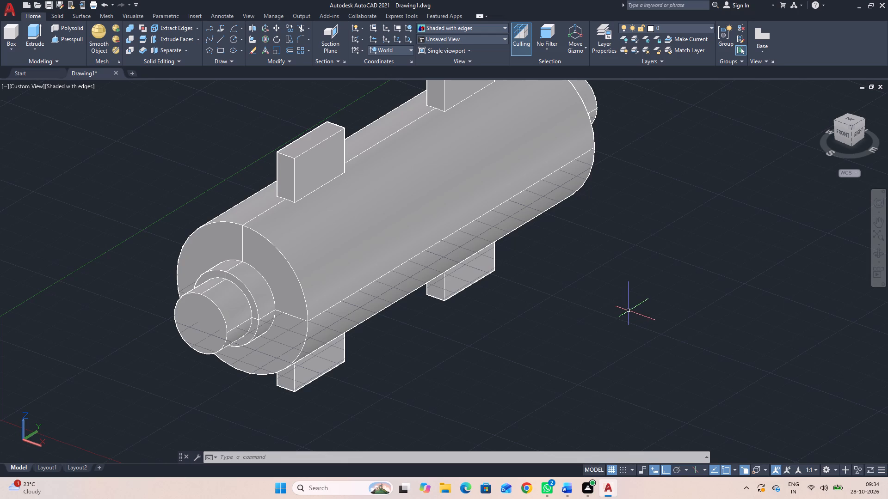
scroll(629, 292, "up", 1)
scroll(627, 293, "down", 1)
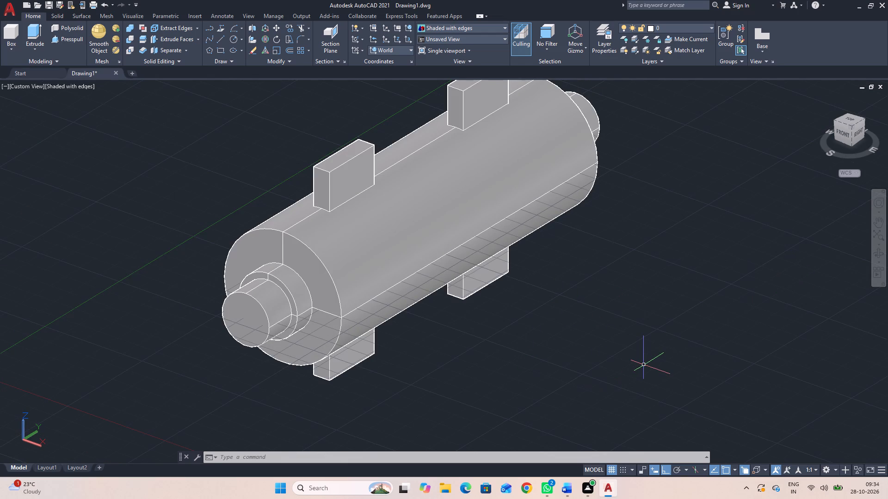
scroll(644, 365, "down", 3)
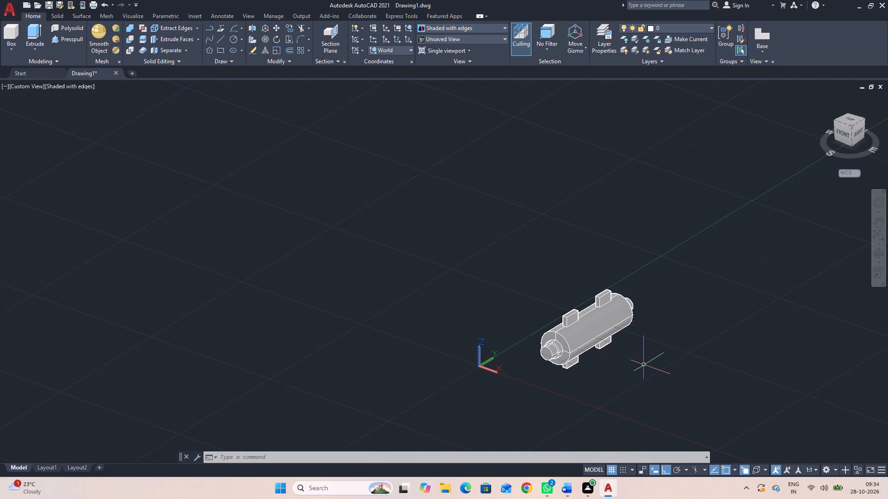
scroll(644, 365, "up", 3)
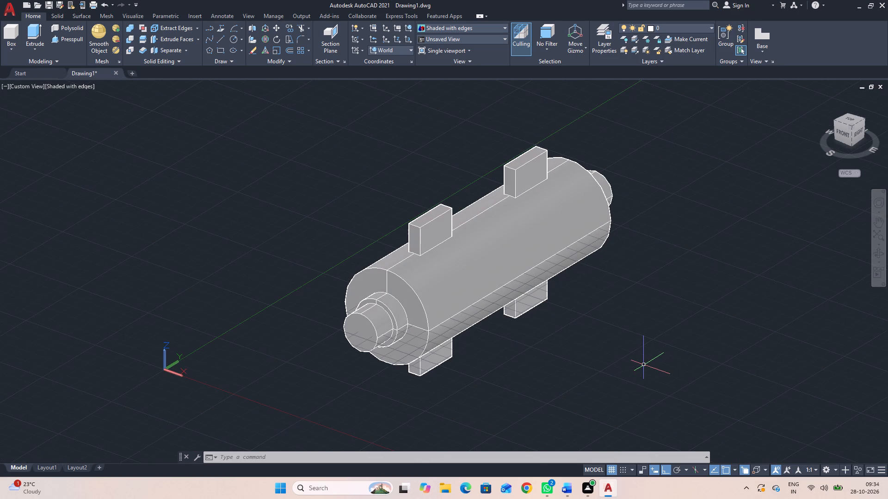
scroll(360, 329, "up", 1)
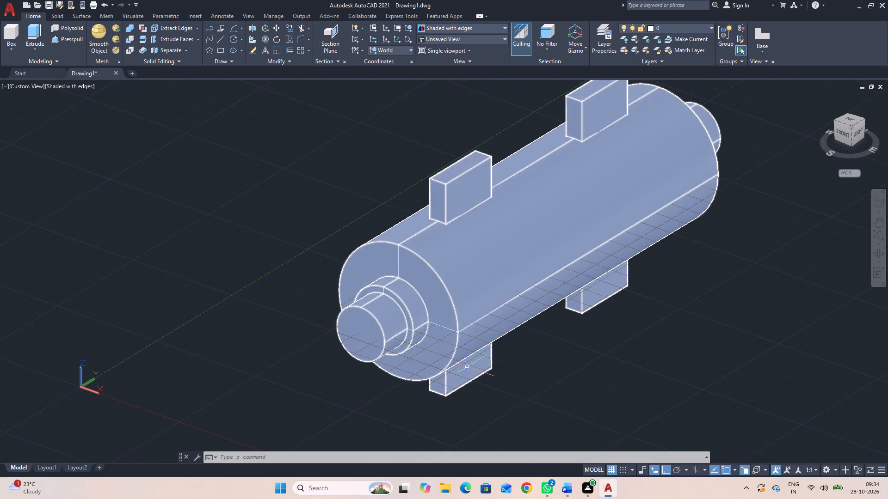
scroll(578, 379, "down", 1)
scroll(574, 374, "up", 1)
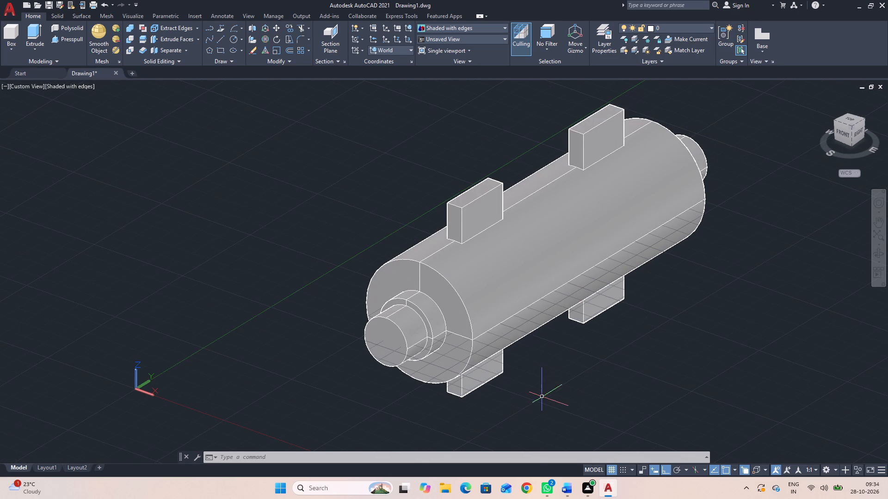
Presspull the upper +X quarter of the large front face's ring inward to the front plane of the nearer upper box.
key("Escape")
left_click(69, 39)
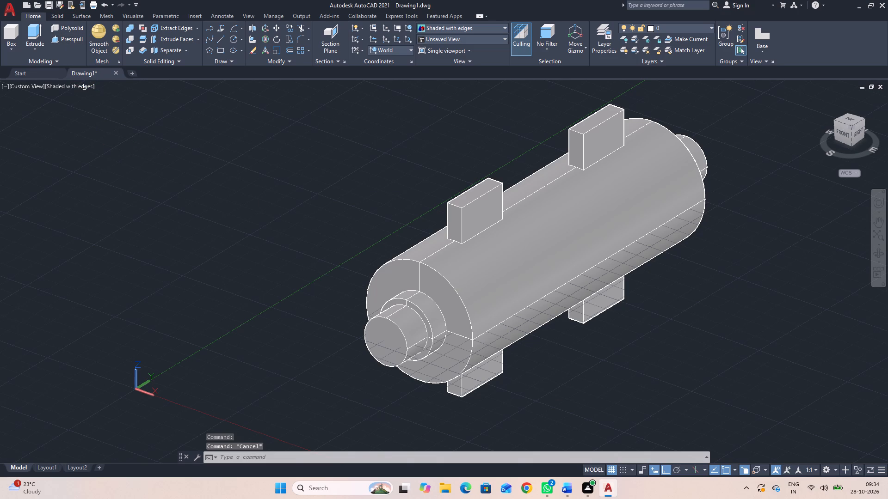
left_click(446, 300)
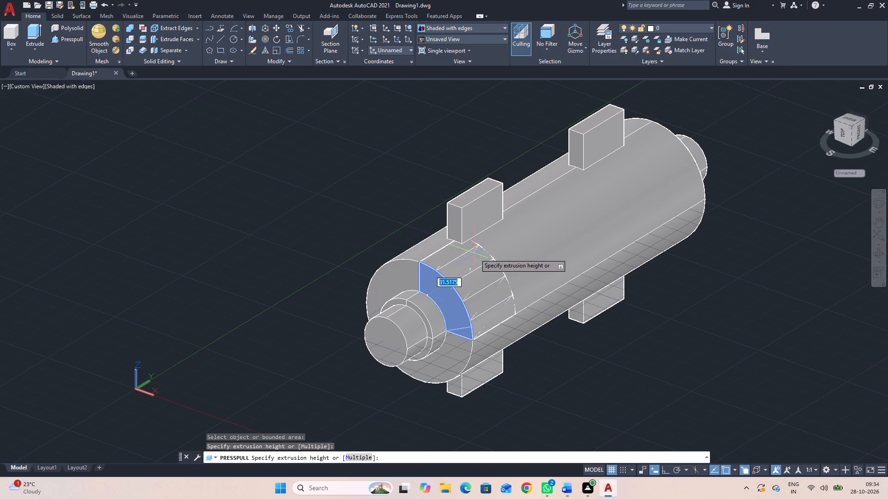
left_click(460, 246)
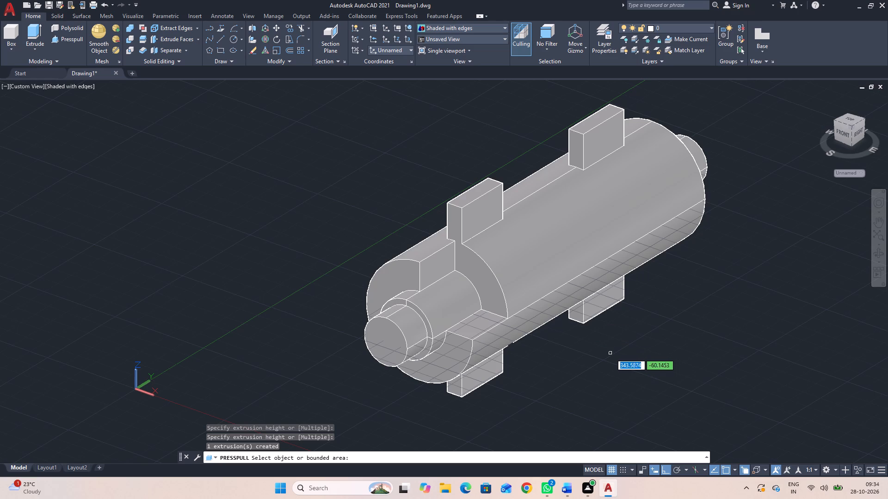
key("ctrl+z")
key("ctrl+z")
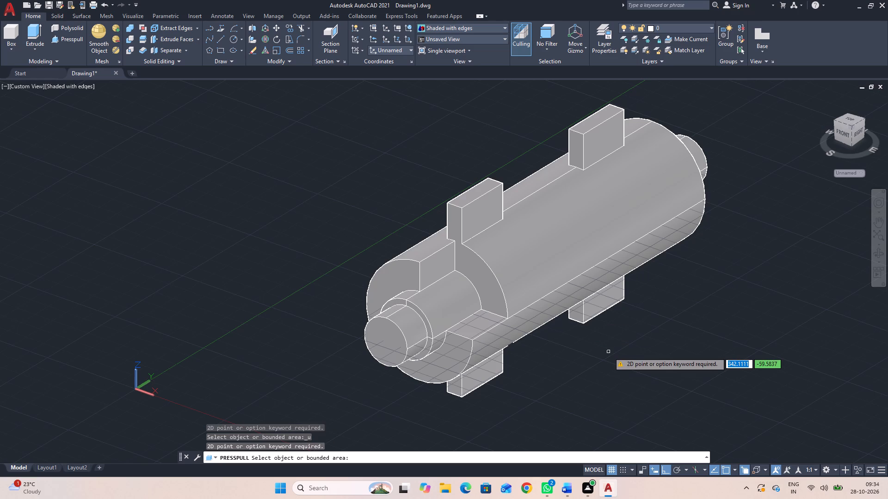
key("Escape")
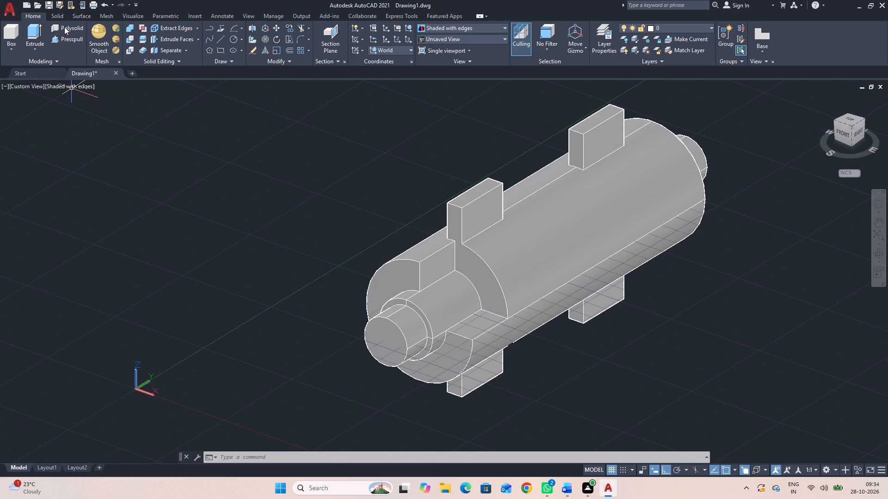
Presspull the upper +X quarter ring on the radius 15 step's front face inward to the back wall of the quarter cut.
left_click(69, 37)
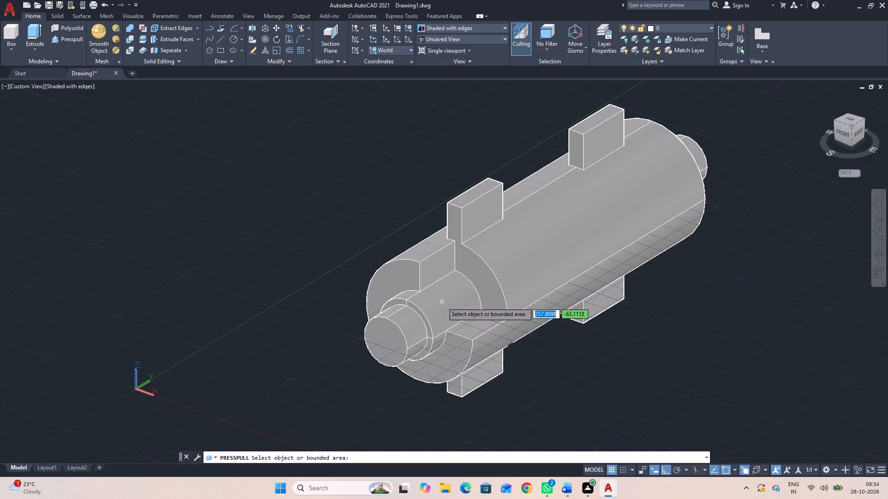
scroll(418, 312, "up", 3)
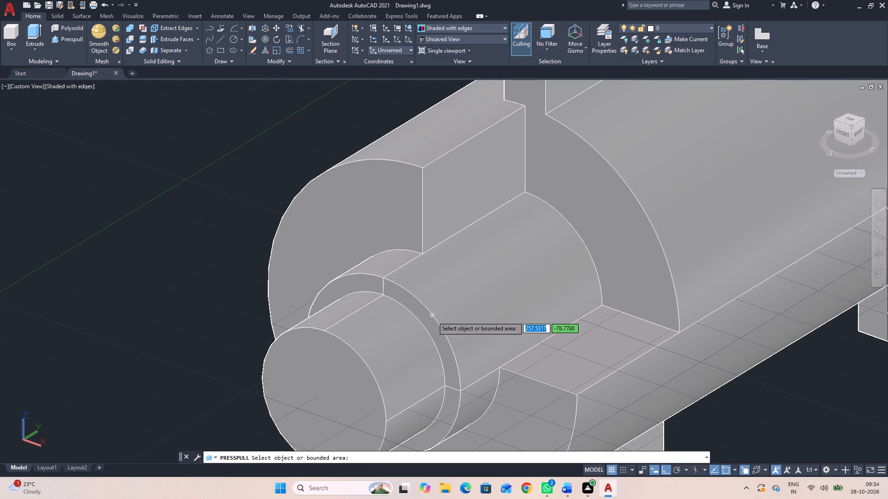
left_click(429, 319)
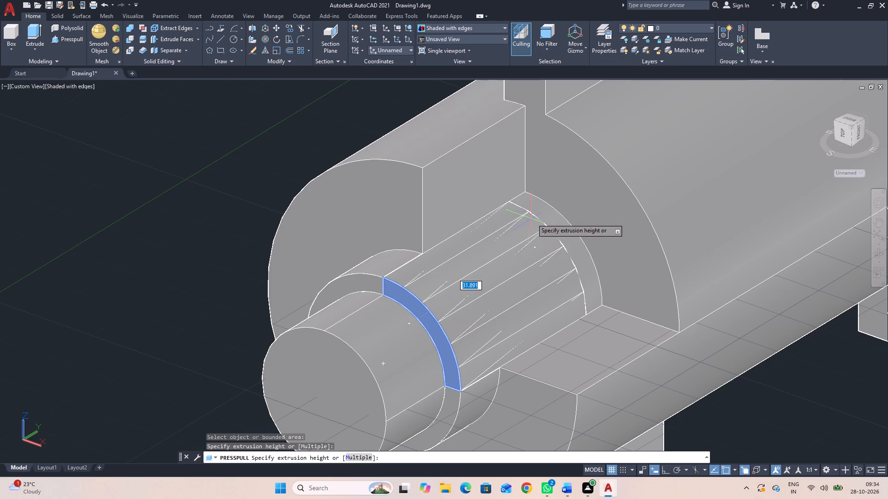
left_click(527, 190)
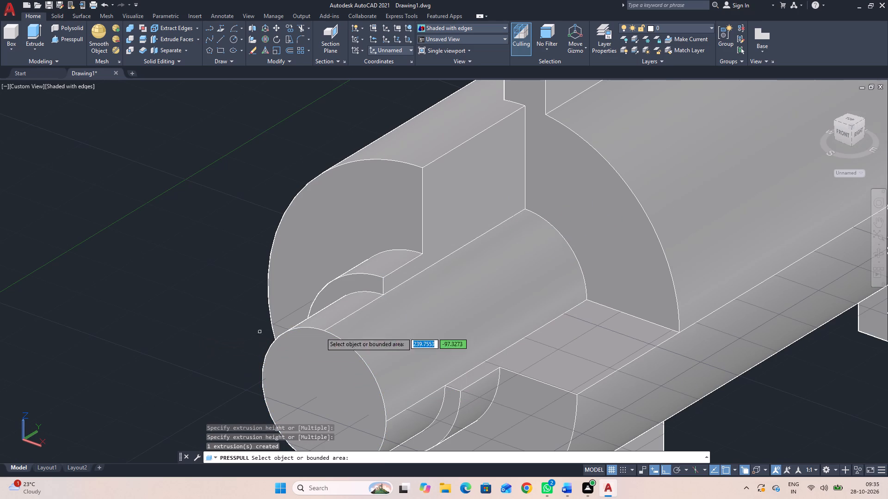
scroll(447, 325, "down", 2)
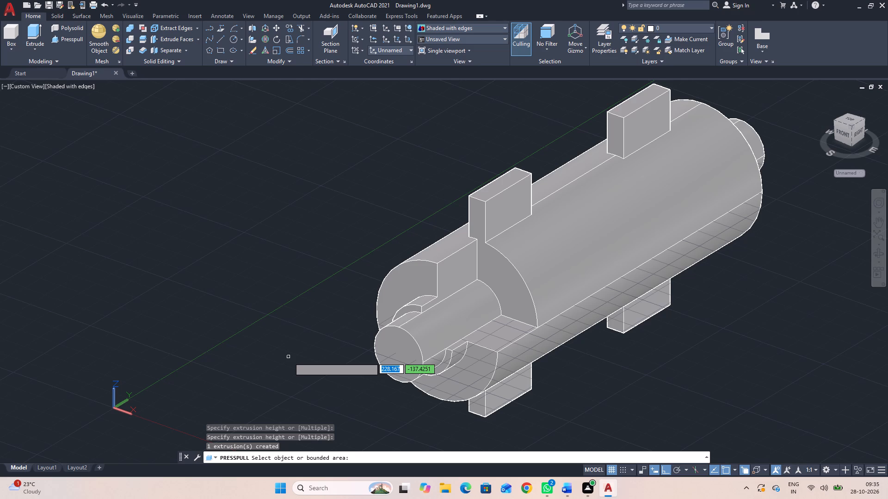
key("Escape")
Draw two lines on the shaft's front end face, from its top quadrant to the centre and out to its +X side quadrant.
type("l")
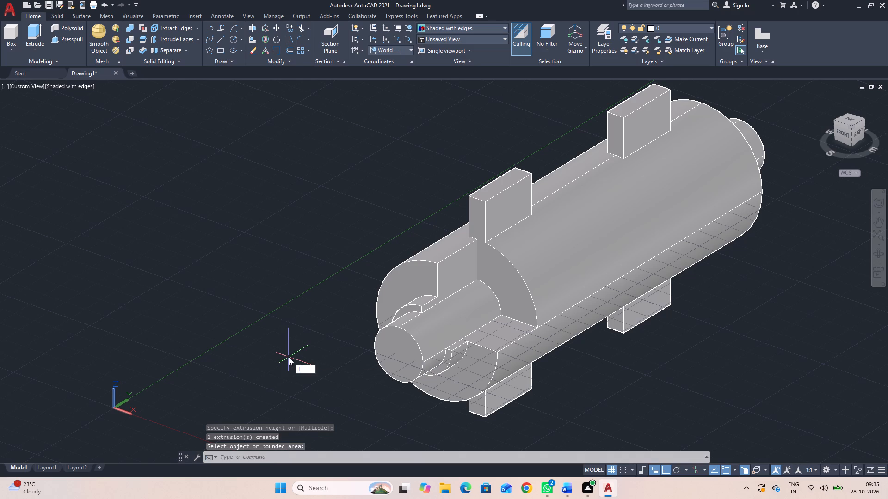
key("space")
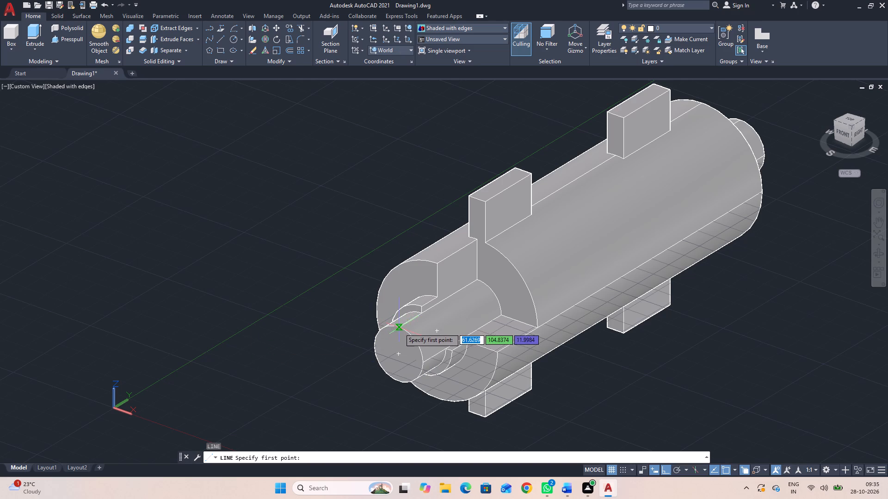
right_click(396, 330, "shift")
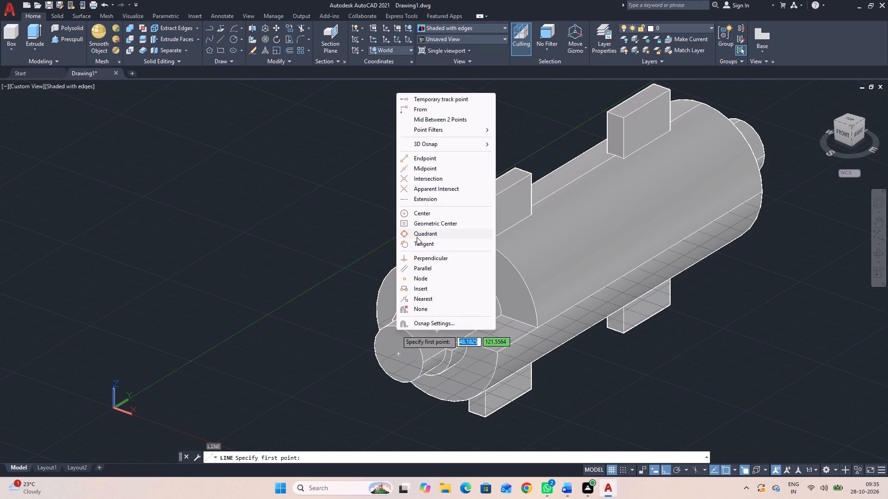
left_click(413, 232)
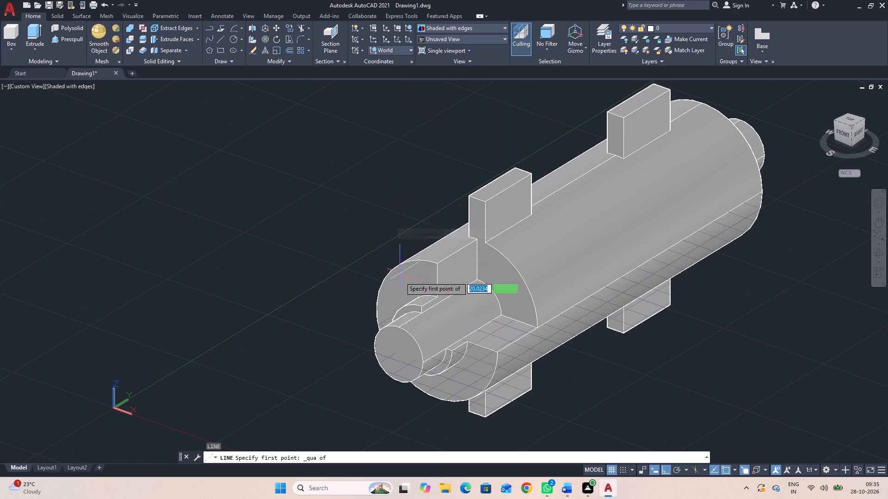
left_click(399, 329)
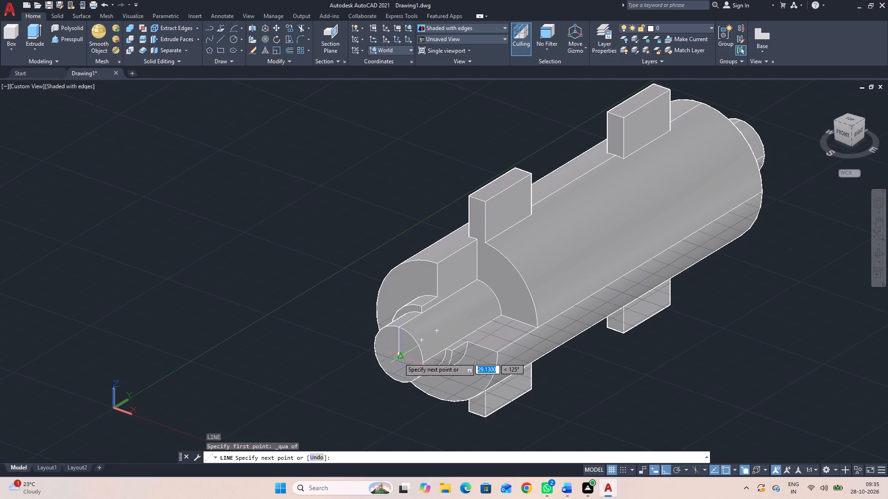
left_click(399, 358)
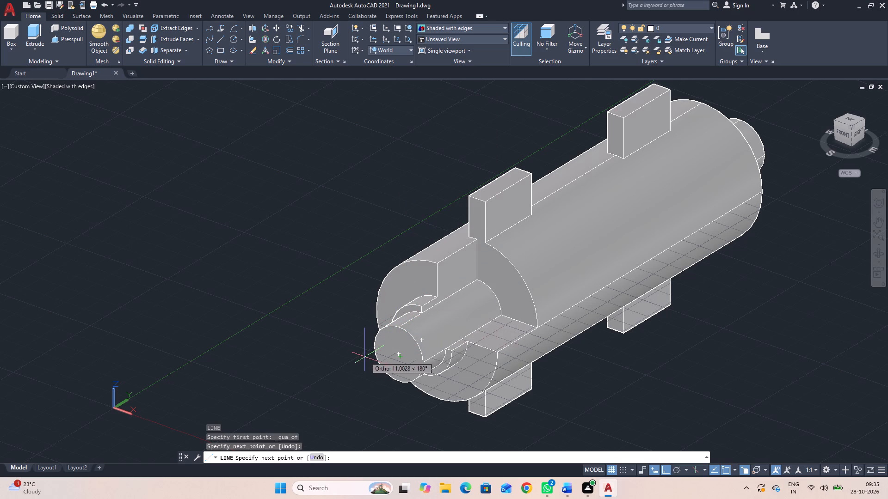
key("ctrl+z")
left_click(397, 353)
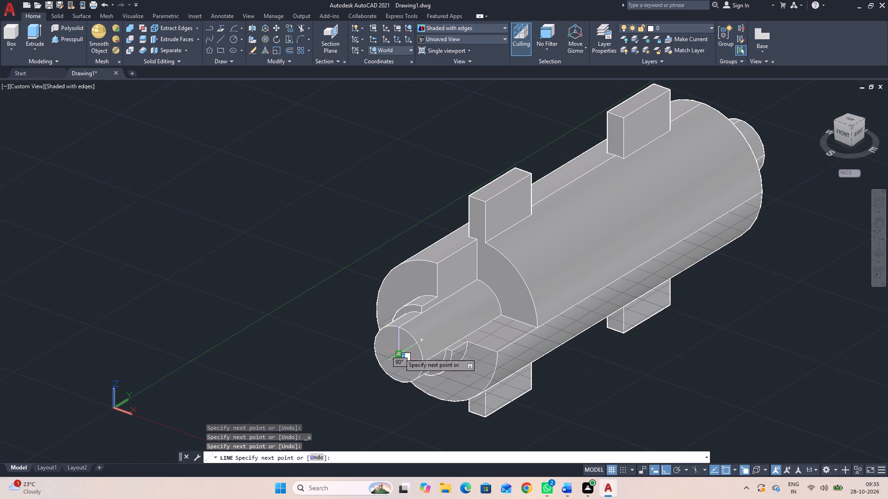
left_click(425, 362)
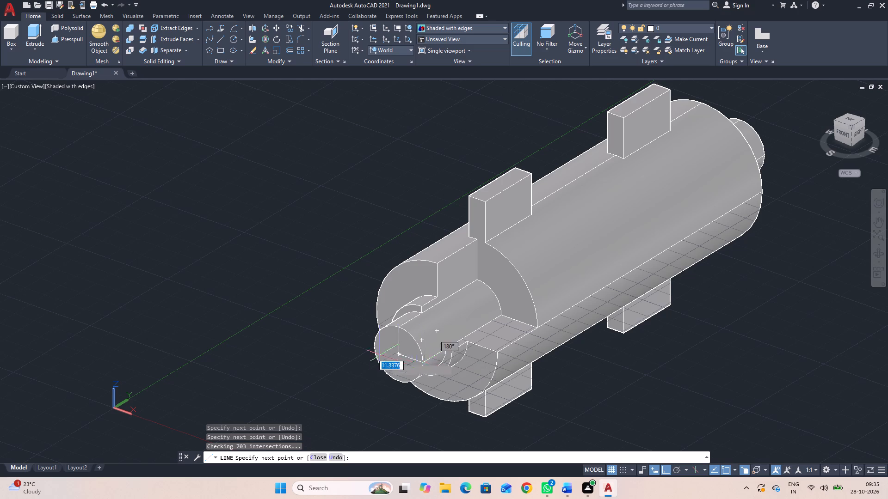
key("Escape")
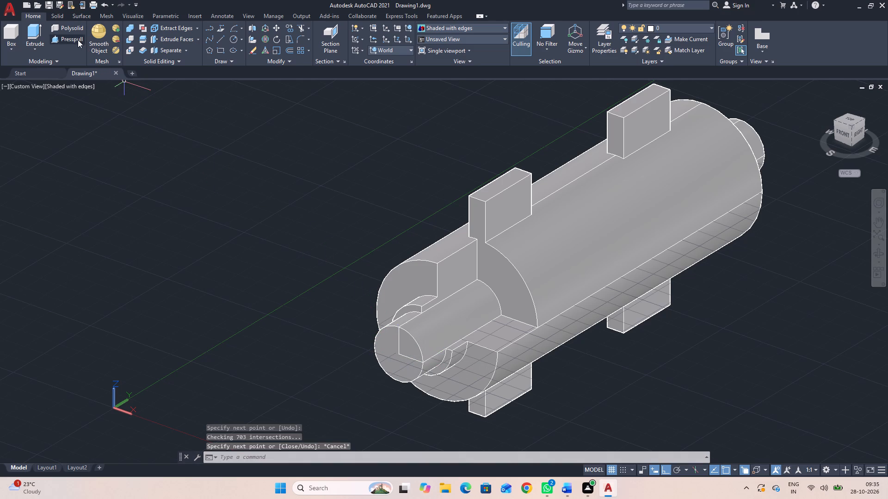
Presspull both the triangular area and the remaining arc segment of the shaft end's upper +X quarter inward to the cut's back wall.
left_click(74, 37)
left_click(407, 349)
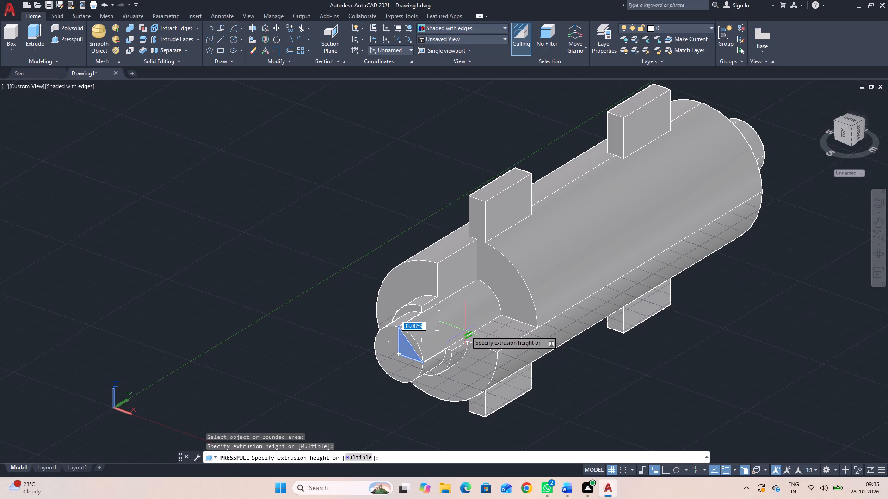
key("Escape")
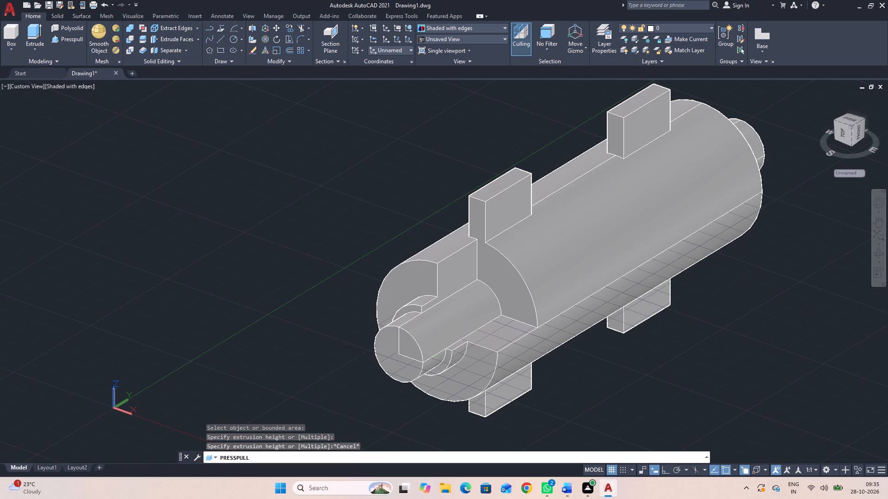
left_click(407, 347)
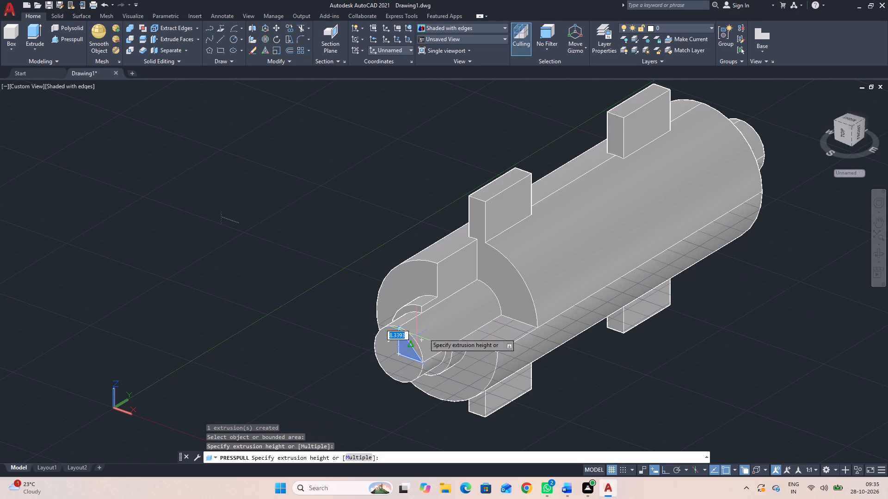
left_click(478, 280)
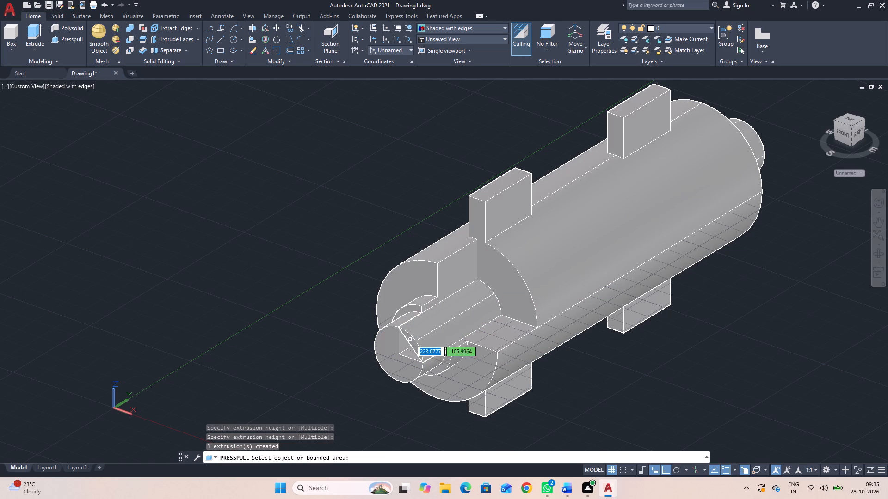
scroll(410, 338, "up", 3)
left_click(413, 346)
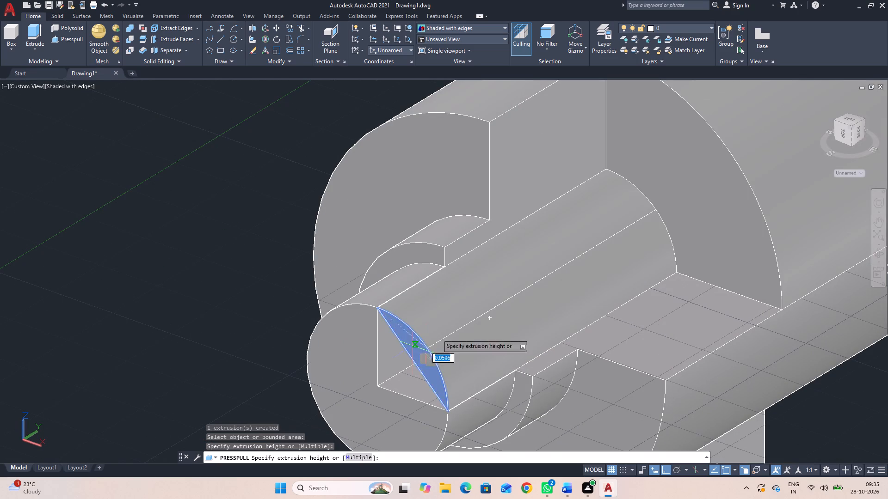
left_click(606, 168)
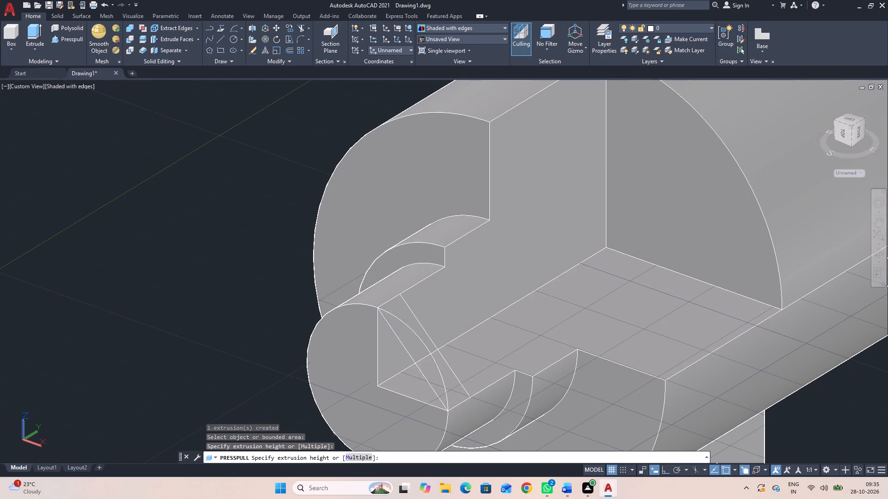
key("Escape")
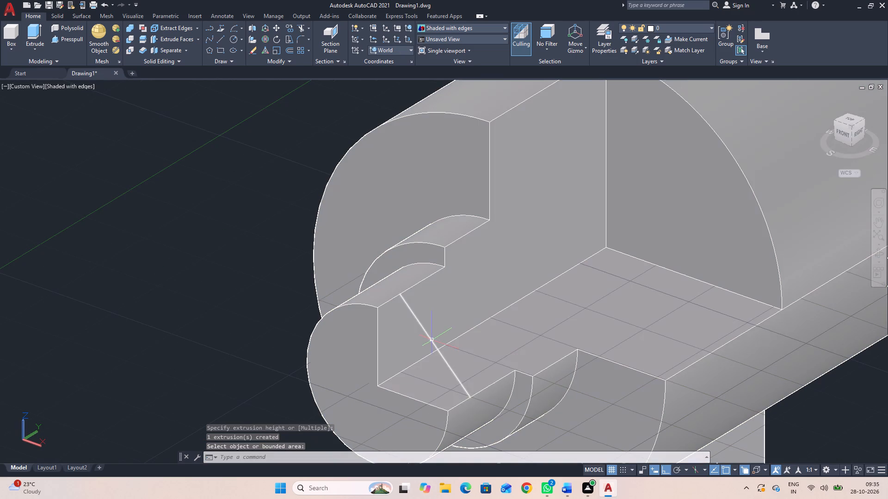
Delete the leftover diagonal line crossing the quarter cut near the shaft's front end.
left_click(432, 341)
key("Delete")
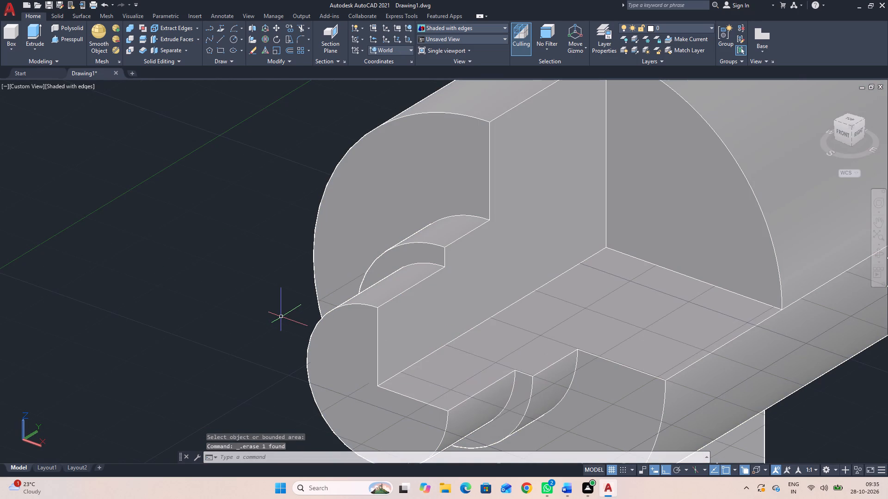
Draw a vertical line on the cut's back wall from the nearer upper box's lower +X front corner down to the cut's floor.
scroll(366, 318, "down", 2)
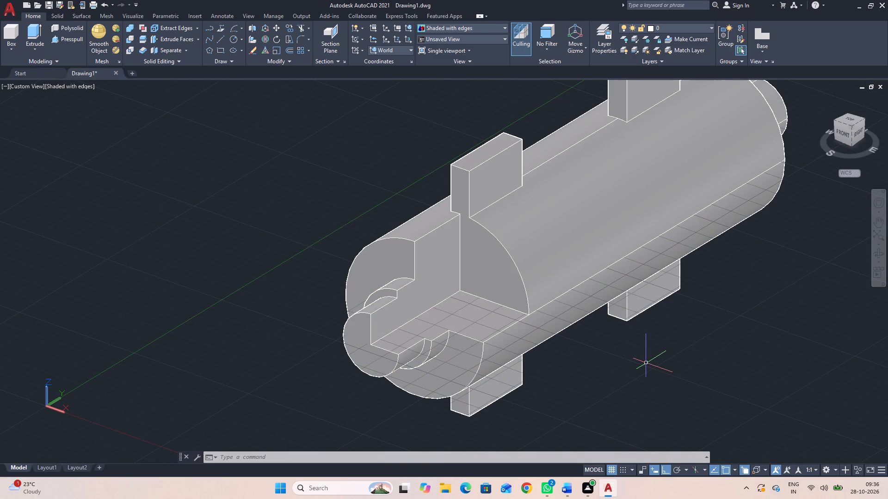
type("l")
key("space")
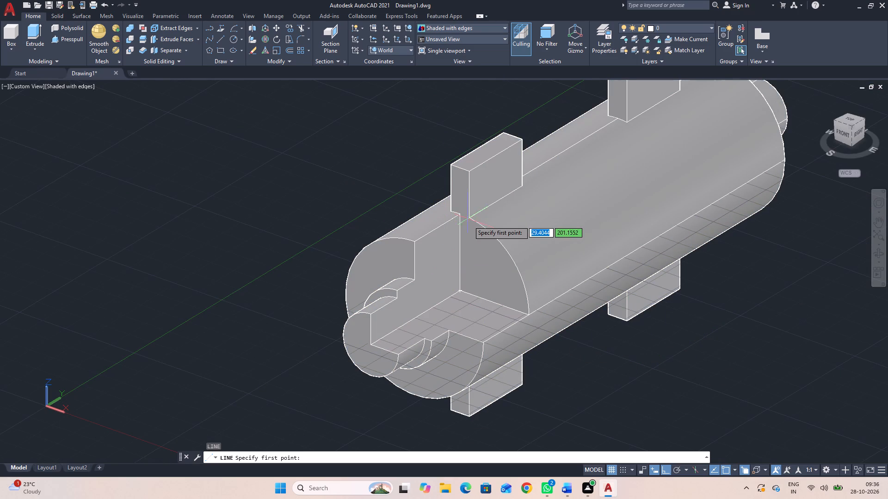
left_click(470, 217)
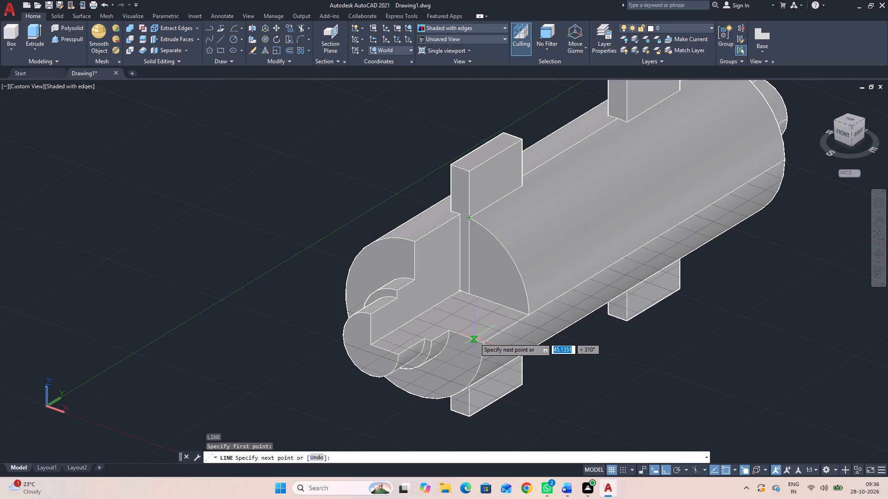
left_click(468, 294)
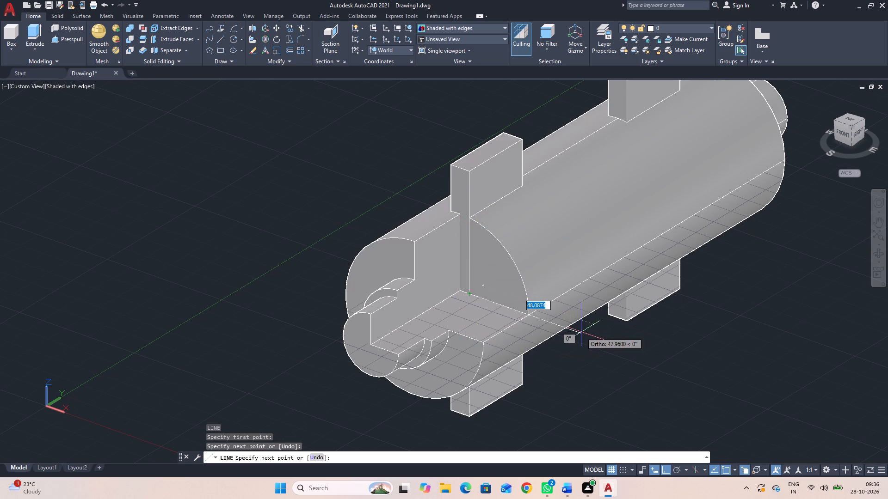
key("Escape")
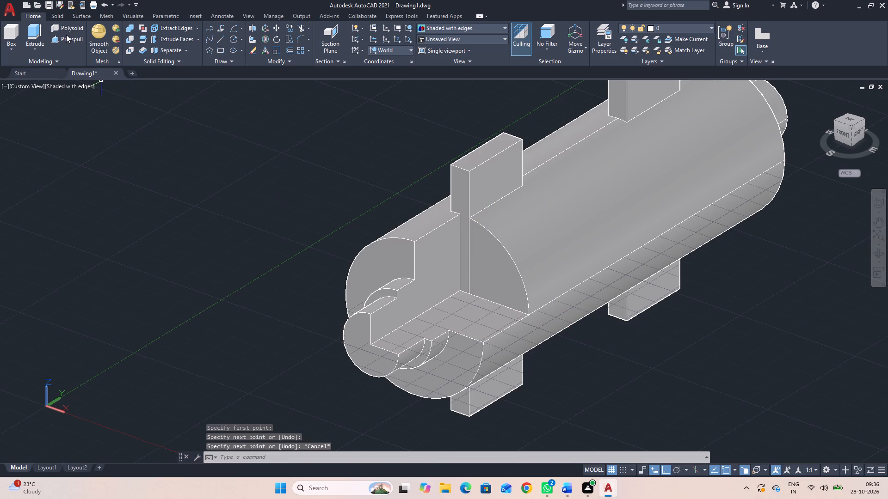
Presspull the quarter area on the line's +X side back through the full remaining length of the main cylinder.
left_click(66, 35)
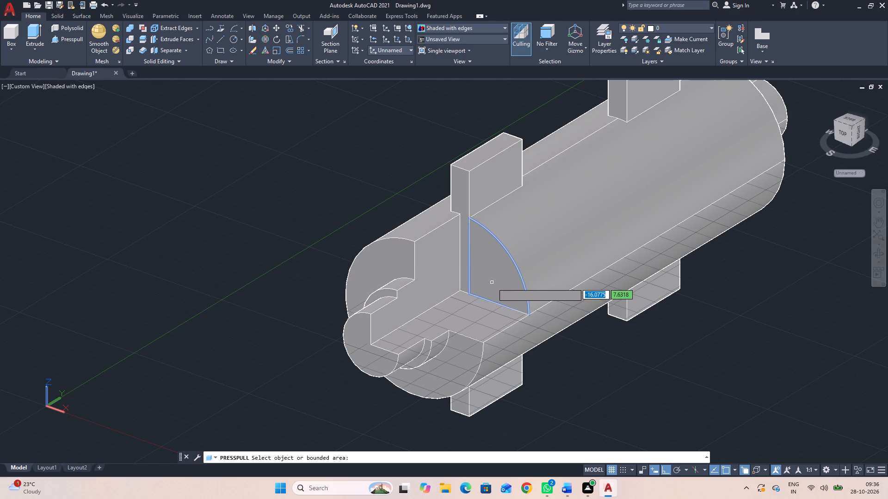
left_click(492, 283)
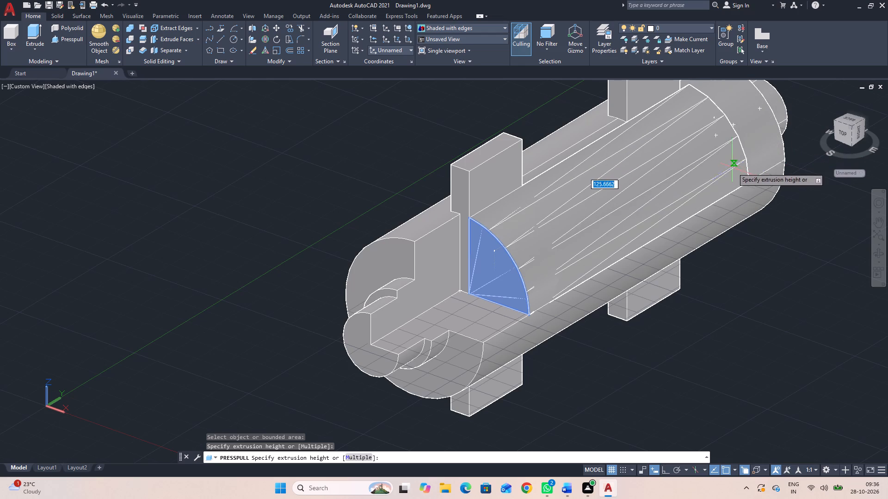
left_click(796, 163)
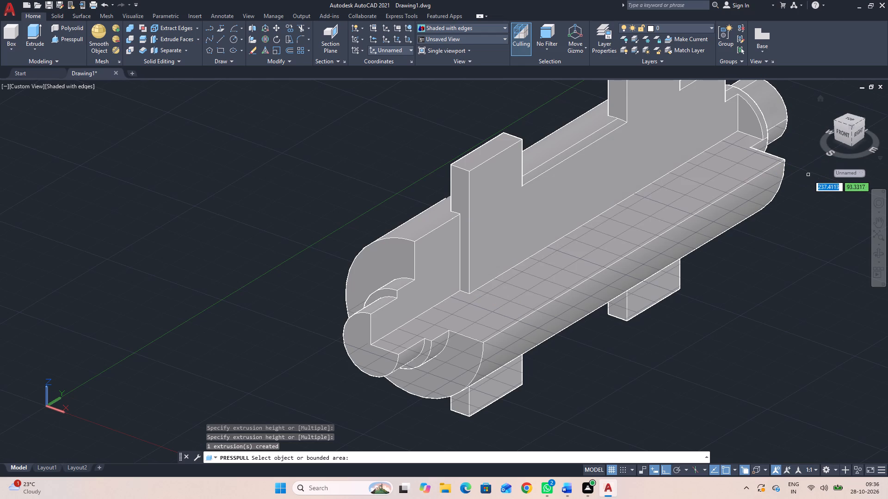
Examine the quarter cut, its back wall and floor from several angles.
left_click(878, 252)
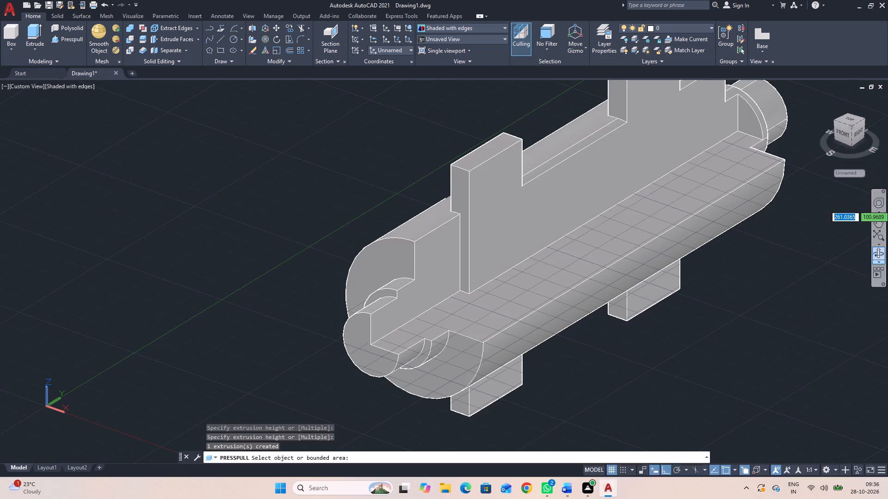
left_click_drag(836, 266, 817, 261)
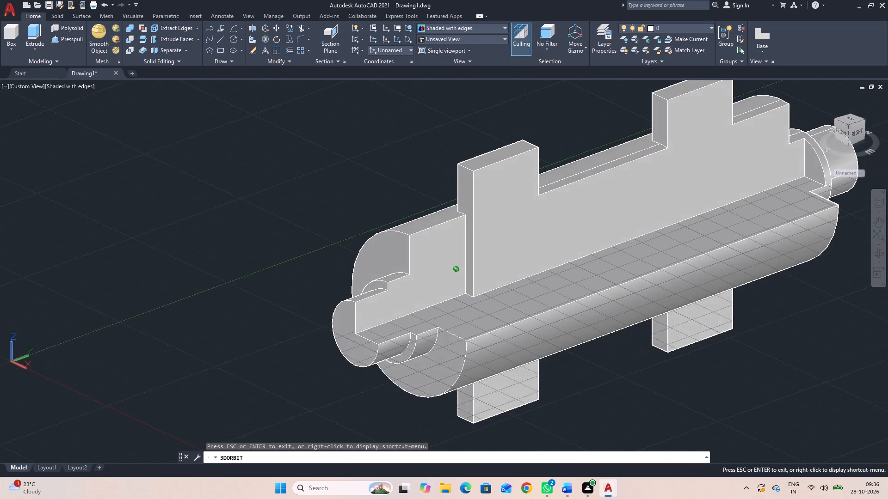
left_click_drag(817, 261, 828, 261)
key("Escape")
left_click(875, 221)
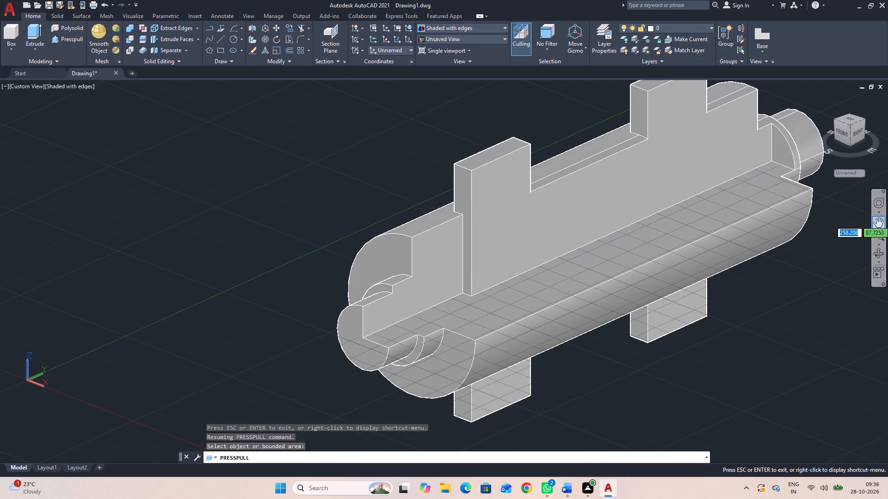
left_click_drag(822, 262, 694, 345)
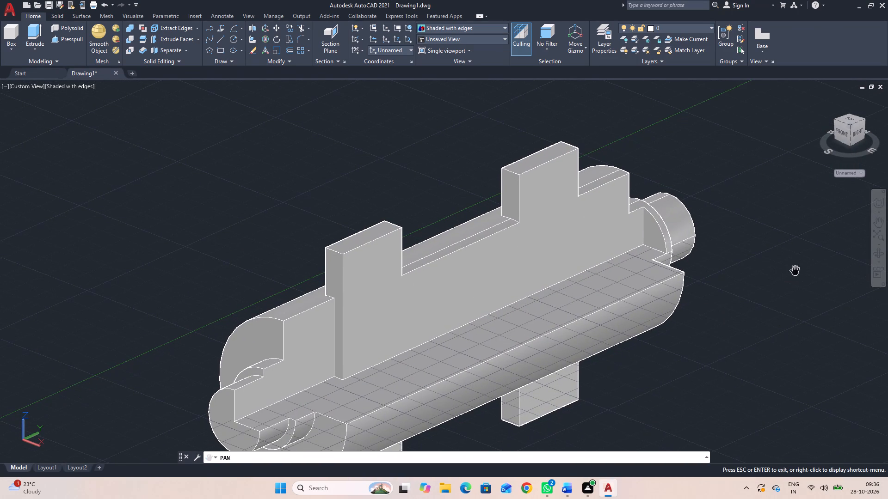
key("Escape")
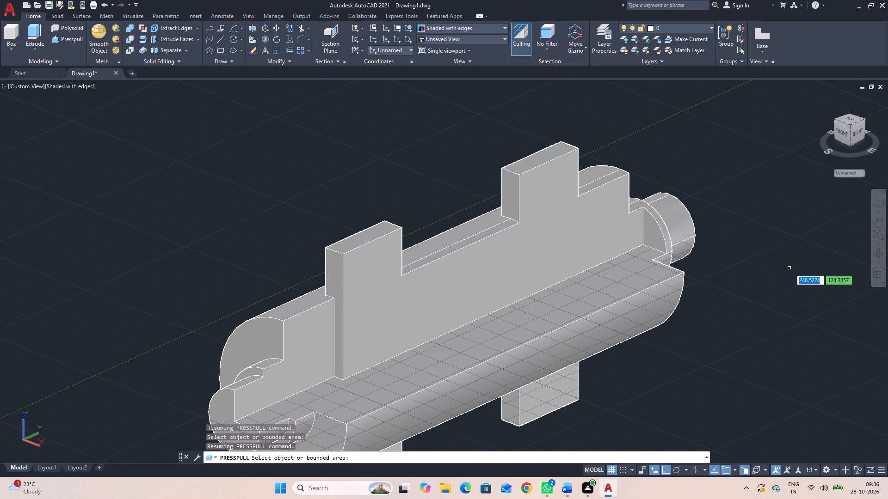
left_click(876, 254)
left_click_drag(802, 312, 799, 382)
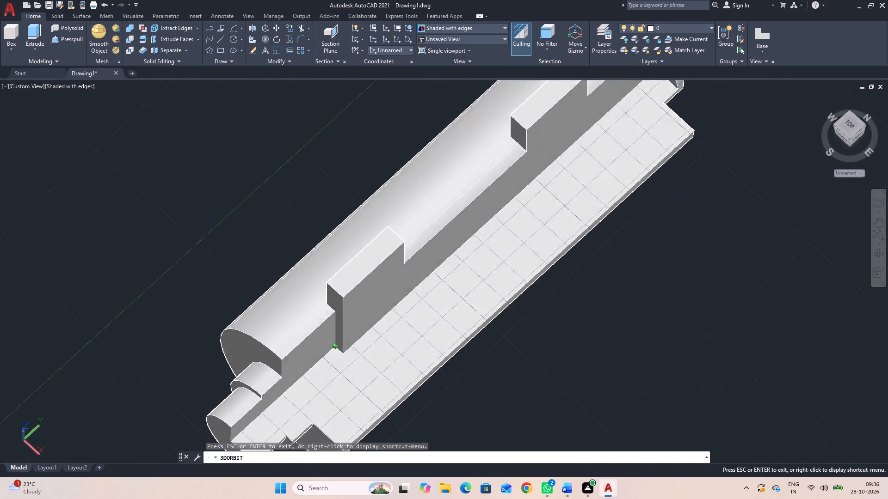
left_click_drag(799, 382, 808, 311)
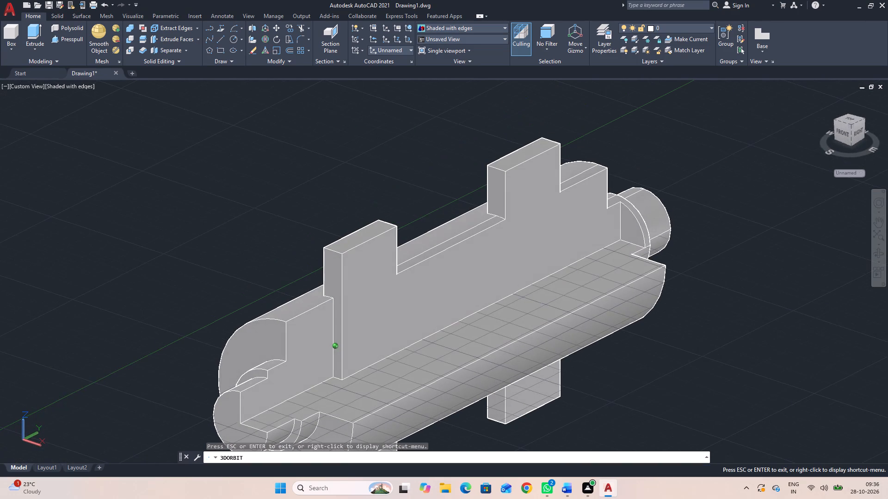
left_click_drag(808, 311, 806, 313)
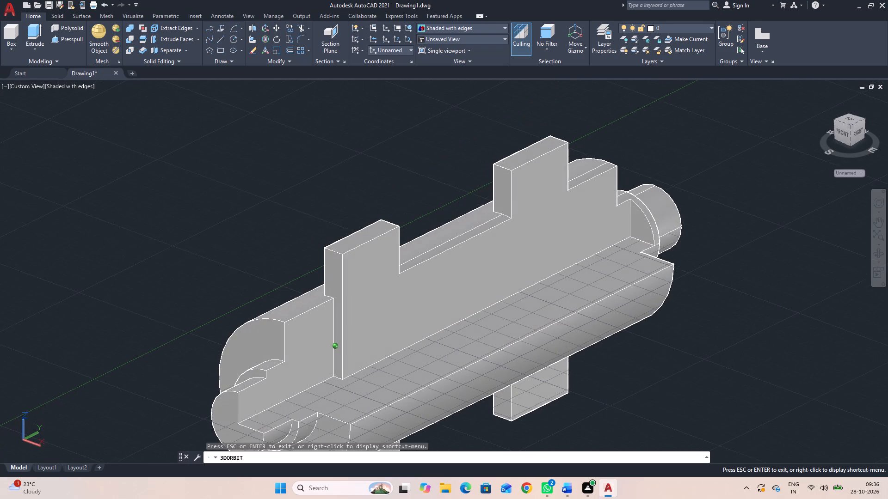
left_click_drag(806, 313, 798, 319)
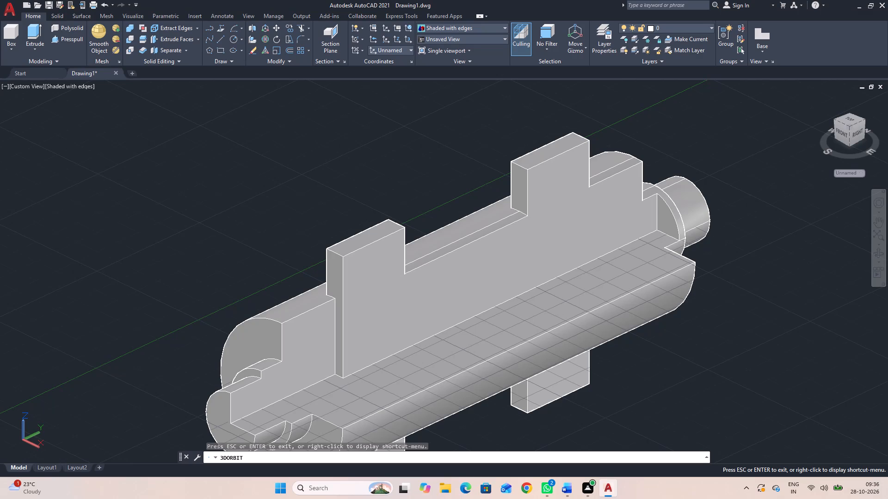
key("Escape")
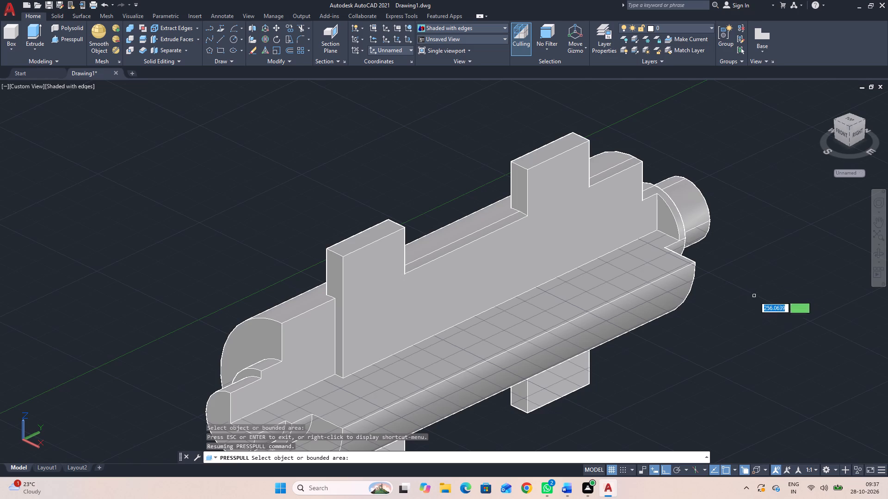
key("Escape")
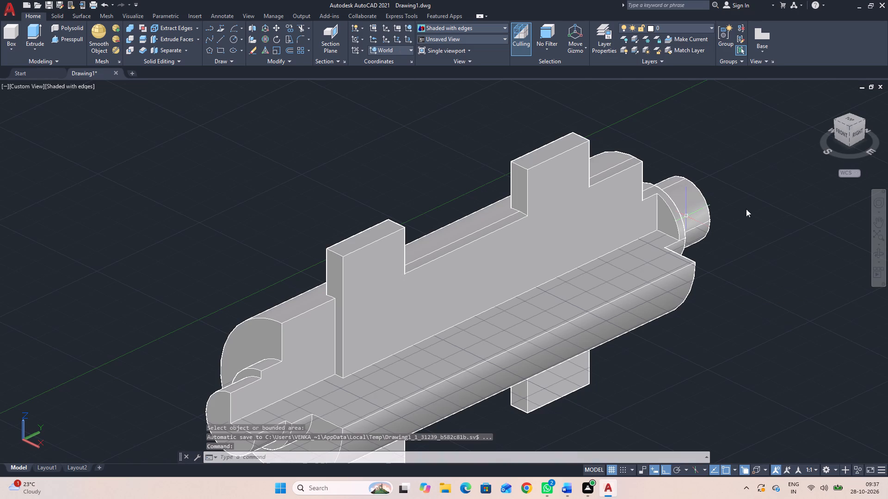
Draw a 26-unit horizontal line on the cut's back wall from the main cylinder's front-face corner at the shaft step to the nearer box's recess edge.
type("l")
key("space")
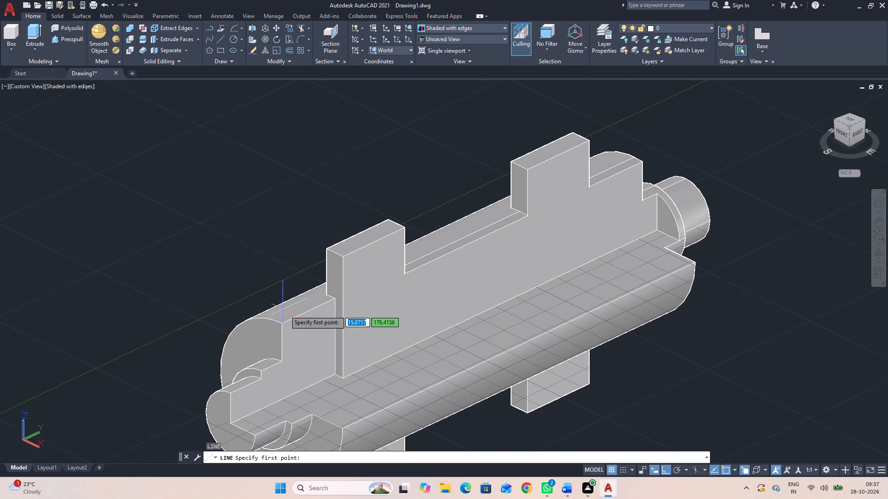
left_click(281, 361)
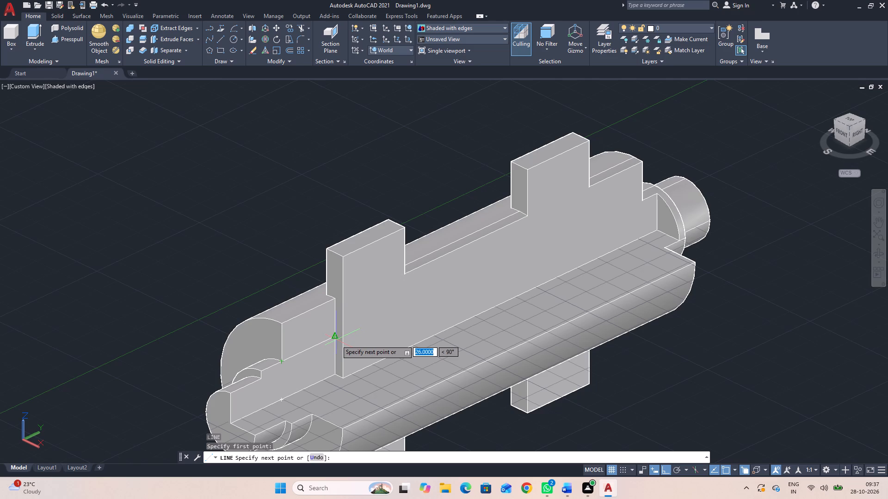
left_click(335, 338)
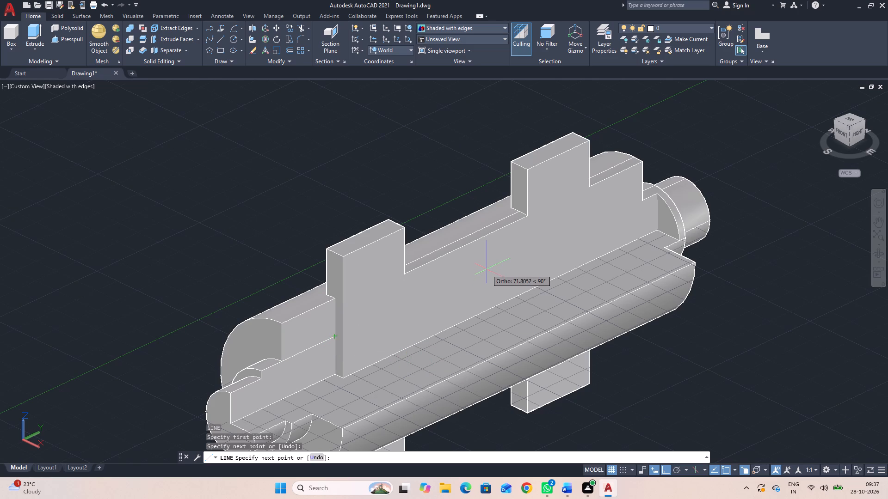
key("Escape")
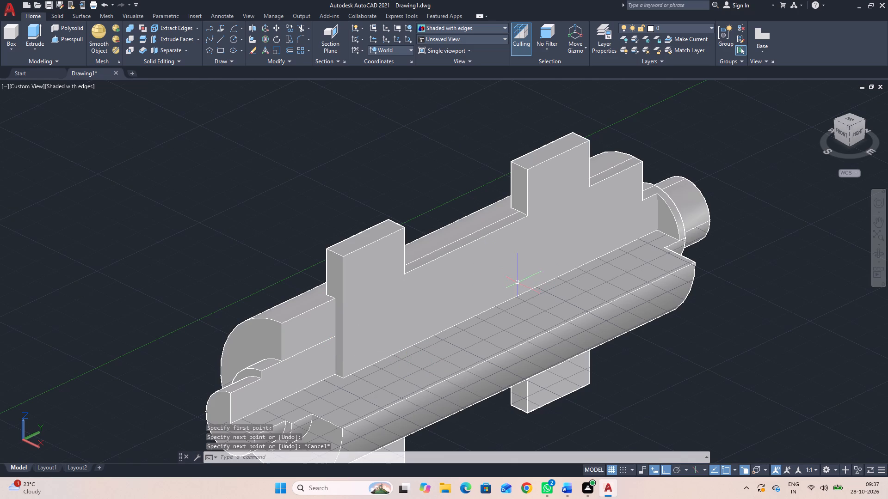
Draw vertical lines down the cut's back wall to its floor from the nearer upper box's rear edge and the farther box's front and rear edges.
key("space")
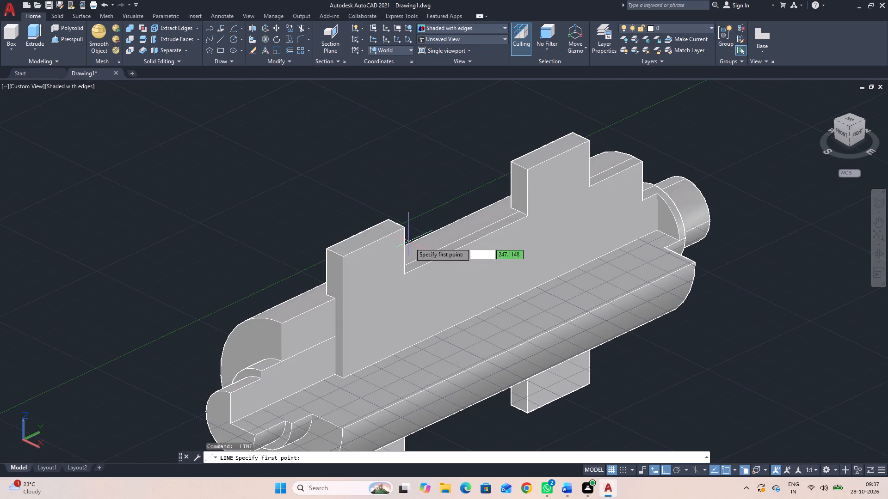
left_click(404, 272)
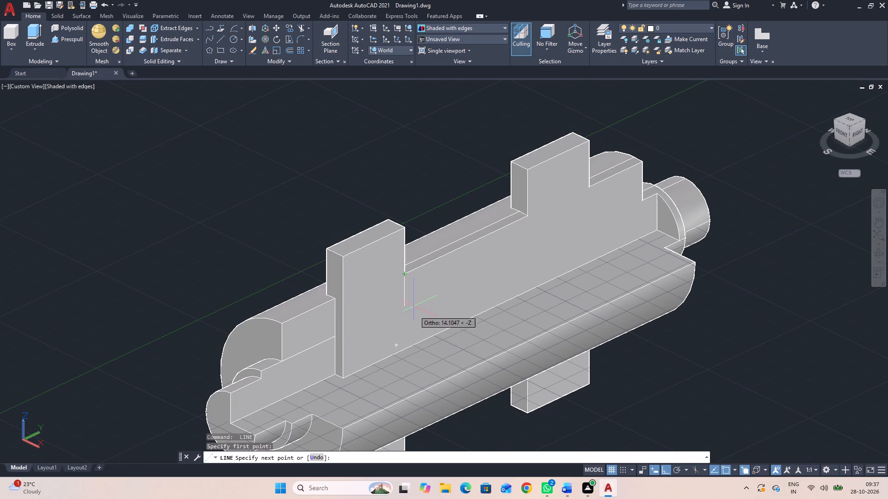
left_click(405, 349)
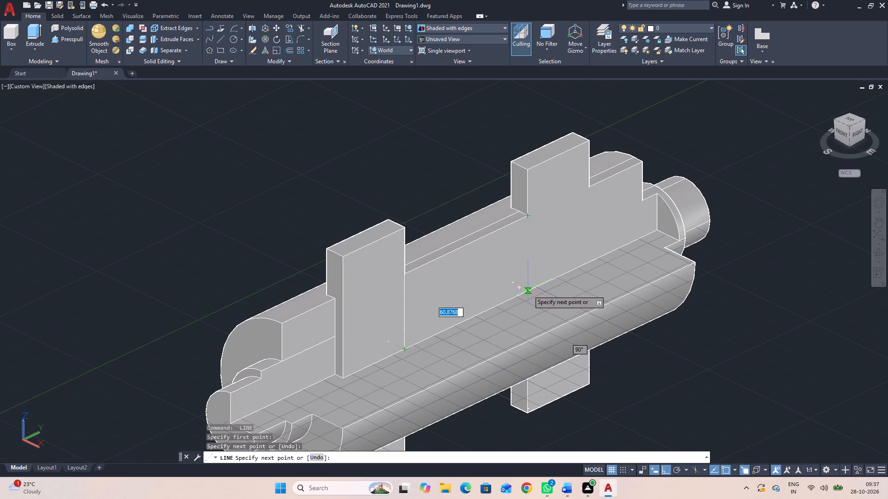
key("Escape")
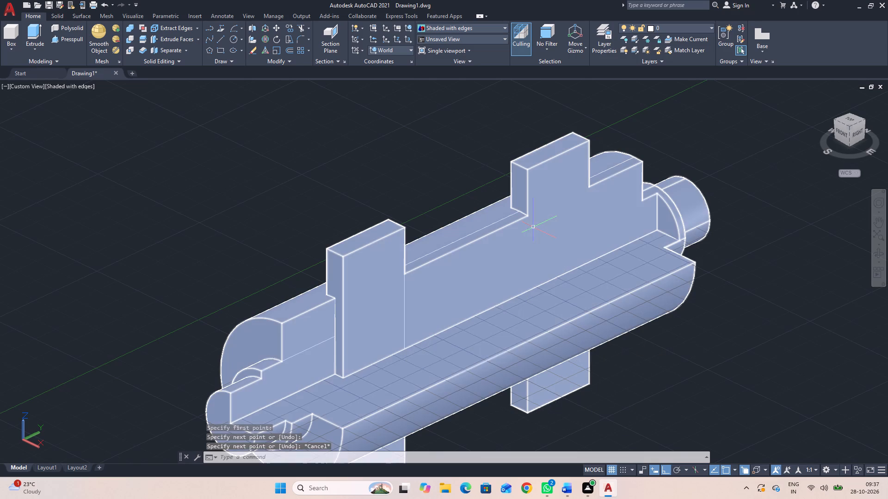
key("space")
left_click(525, 216)
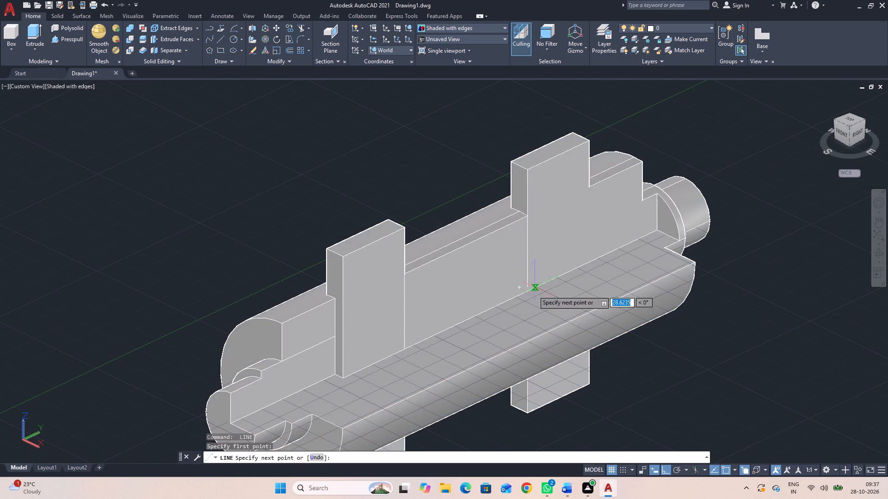
left_click(530, 292)
key("Escape")
key("space")
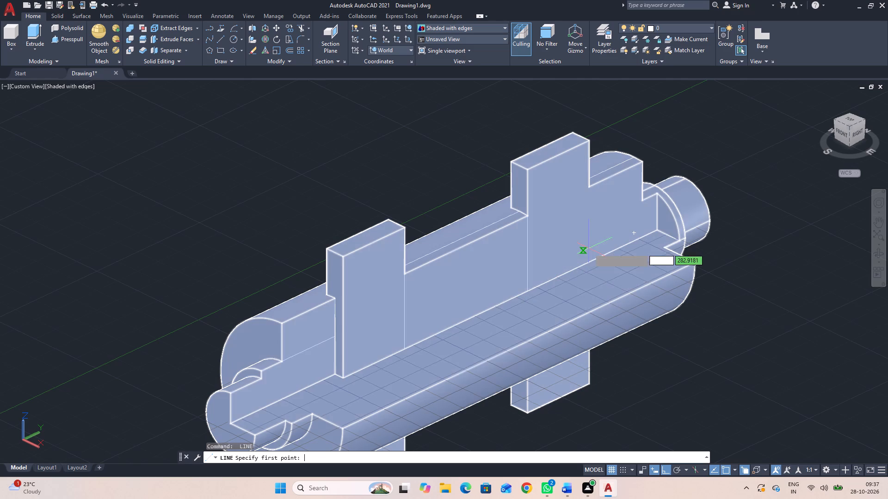
left_click(589, 186)
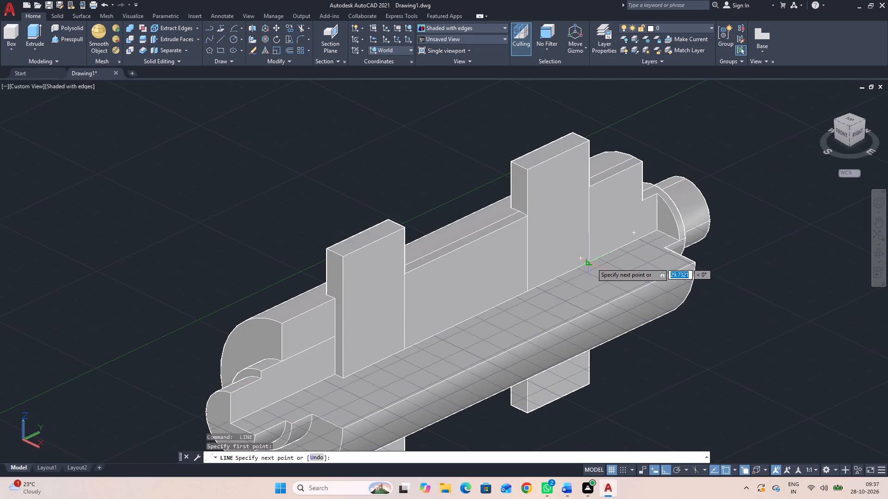
left_click(592, 263)
key("Escape")
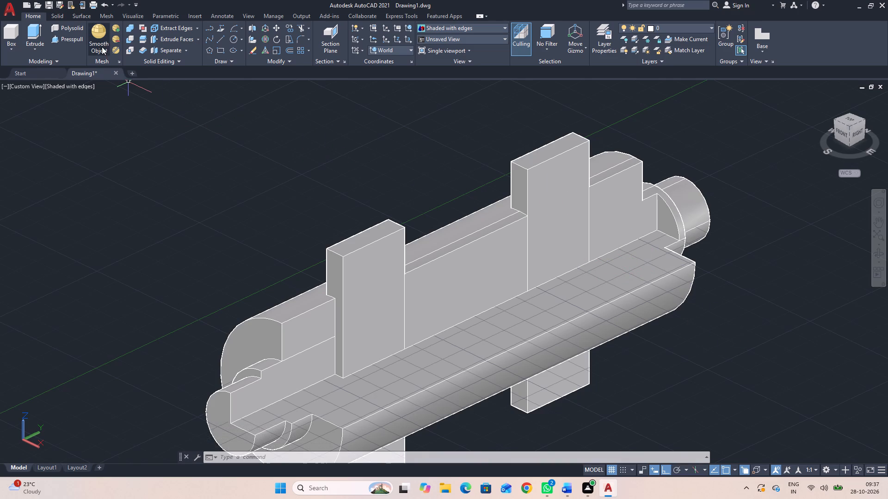
Presspull the back-wall area between the two upper boxes inward to the midpoint of the farther box's lower front edge.
left_click(64, 37)
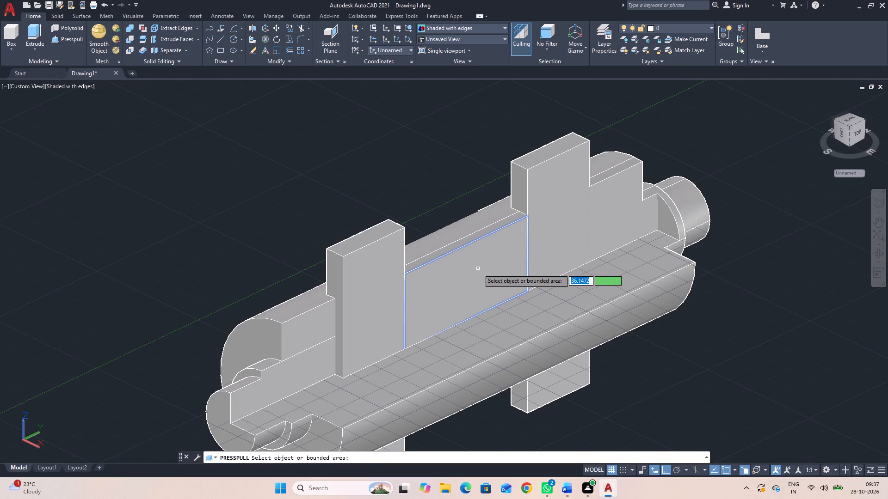
left_click(478, 269)
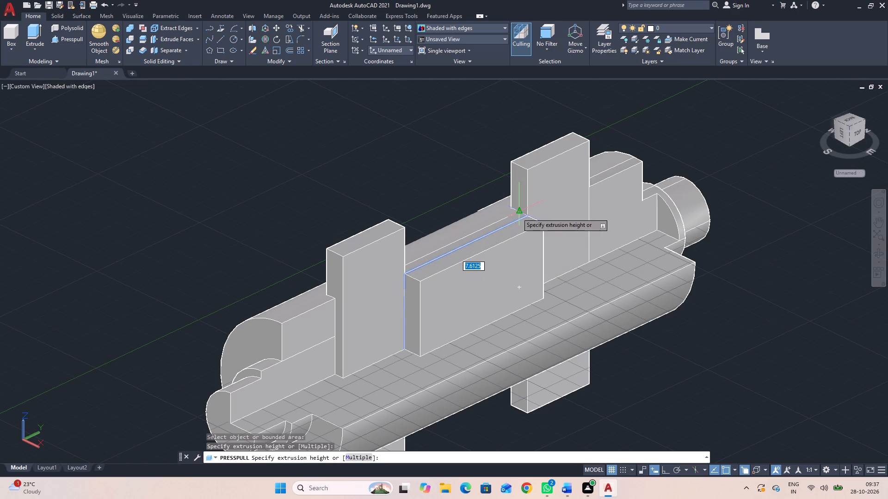
left_click(517, 213)
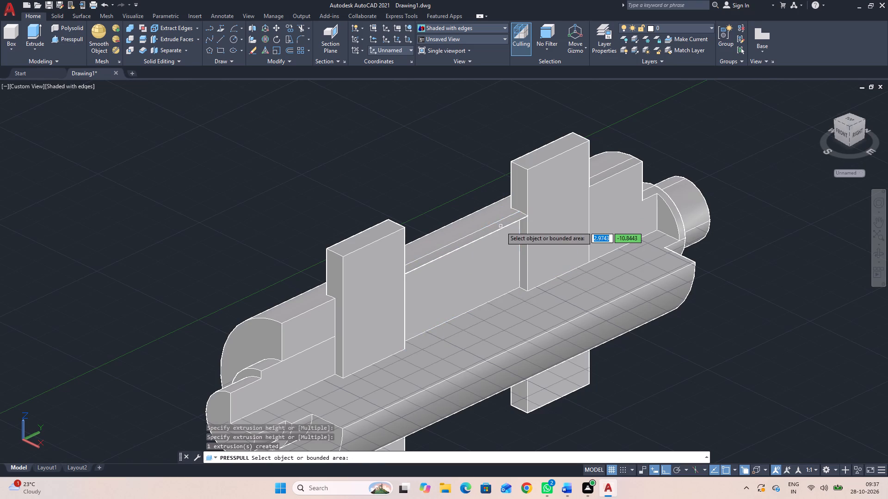
Presspull the underside of the leftover strip above the recessed wall between the boxes upward to cut it away.
scroll(501, 226, "up", 2)
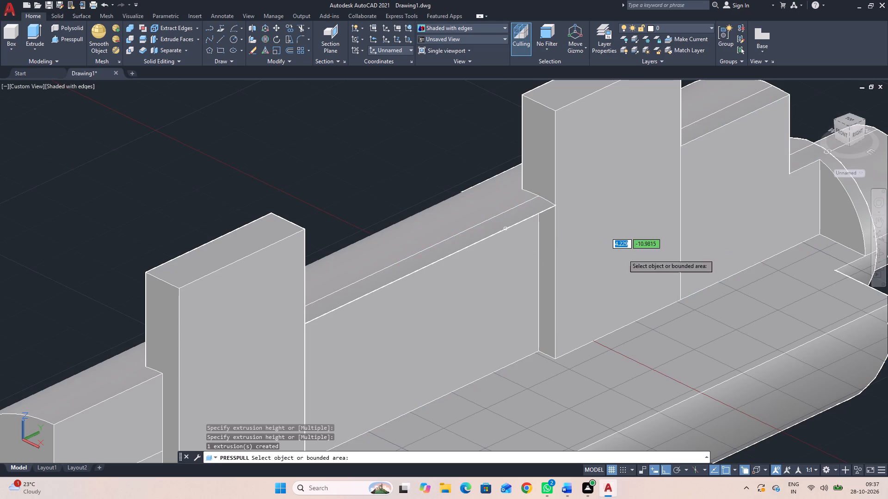
left_click(877, 255)
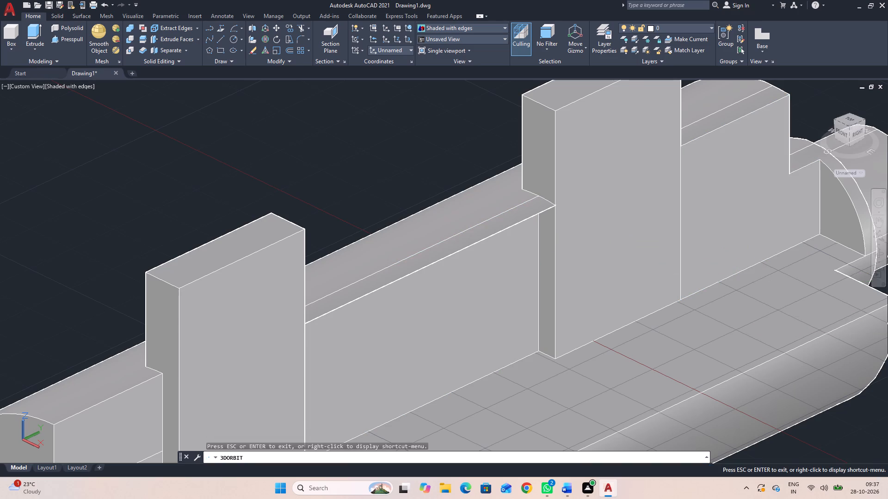
left_click_drag(843, 391, 747, 281)
key("Escape")
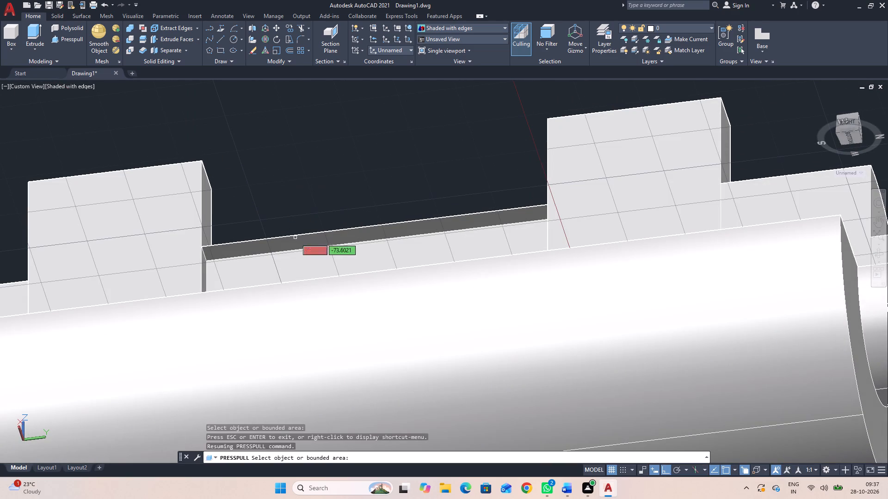
left_click(300, 243)
left_click(286, 188)
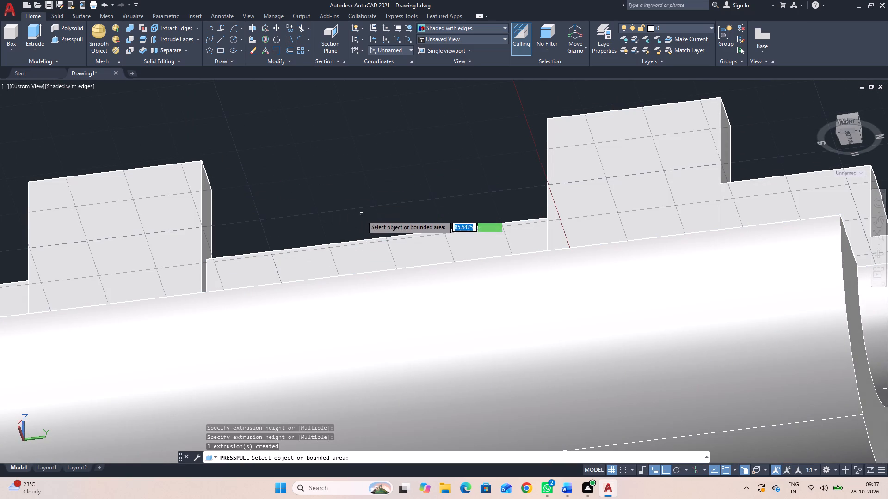
key("Escape")
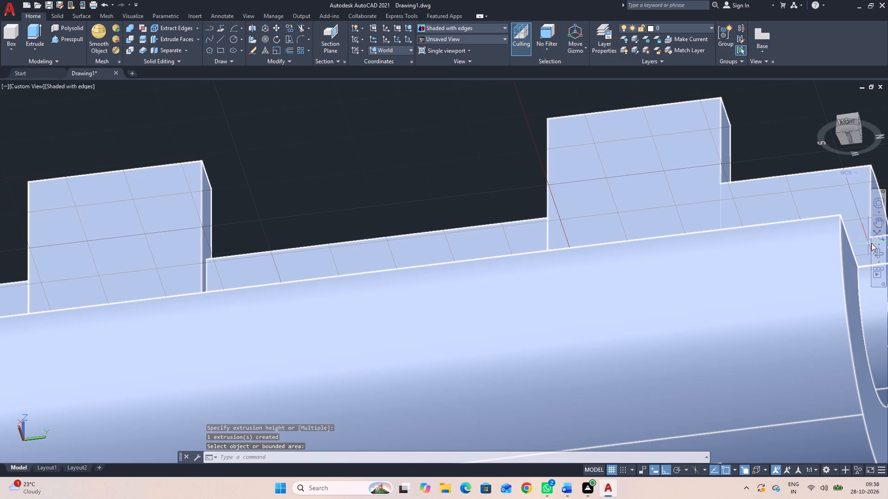
Draw a 26-unit horizontal line on the cut's back wall from the main cylinder's rear-face corner at the shaft step to the farther box's edge.
left_click(881, 254)
left_click_drag(436, 148, 518, 278)
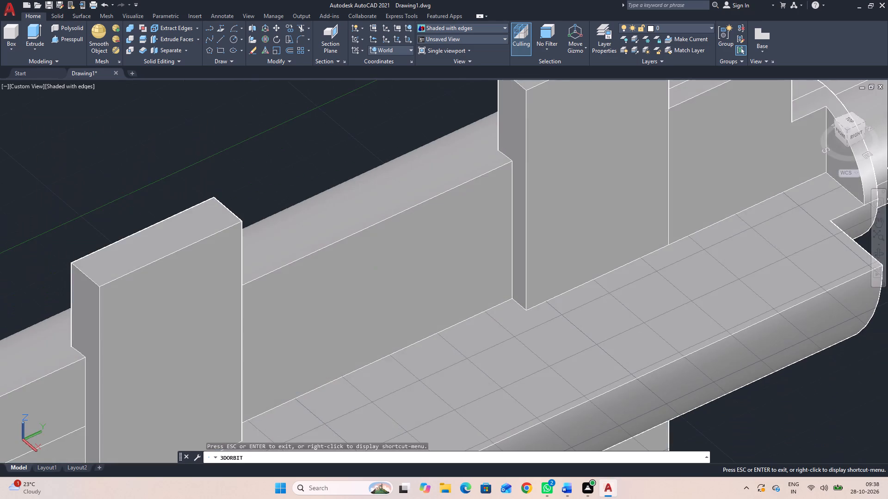
scroll(459, 235, "down", 6)
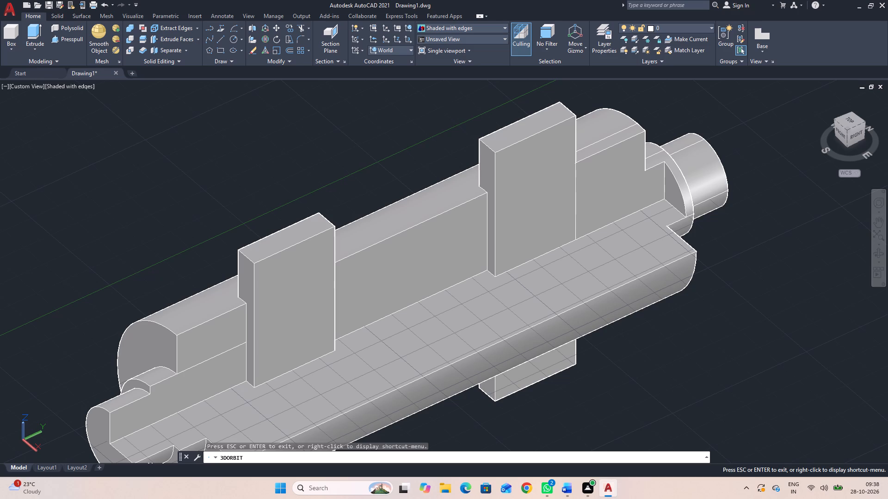
key("Escape")
type("l")
key("space")
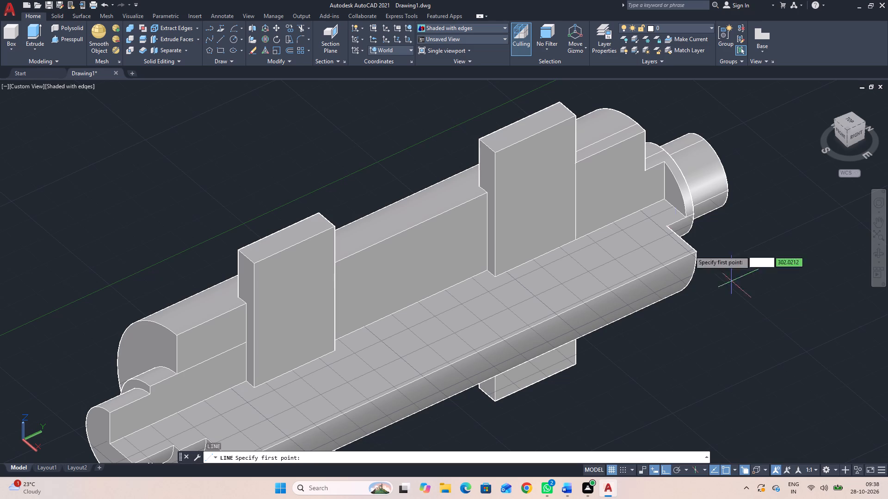
left_click(648, 169)
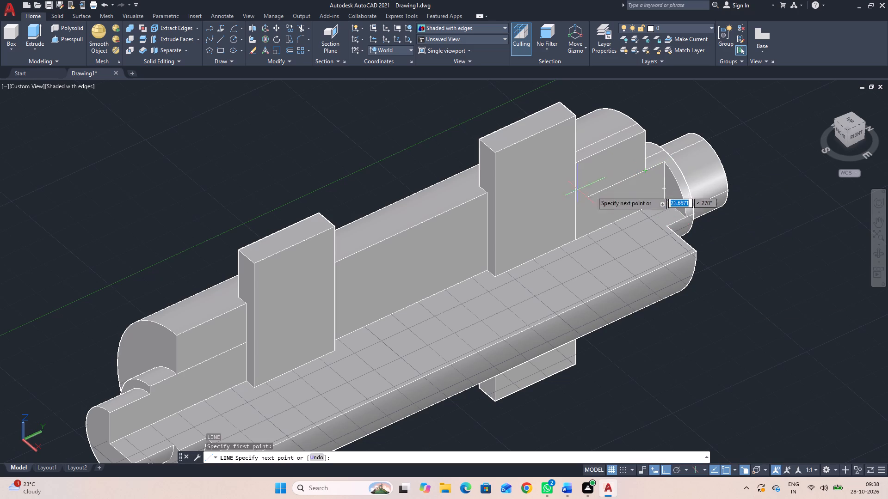
left_click(876, 253)
left_click_drag(826, 314, 720, 341)
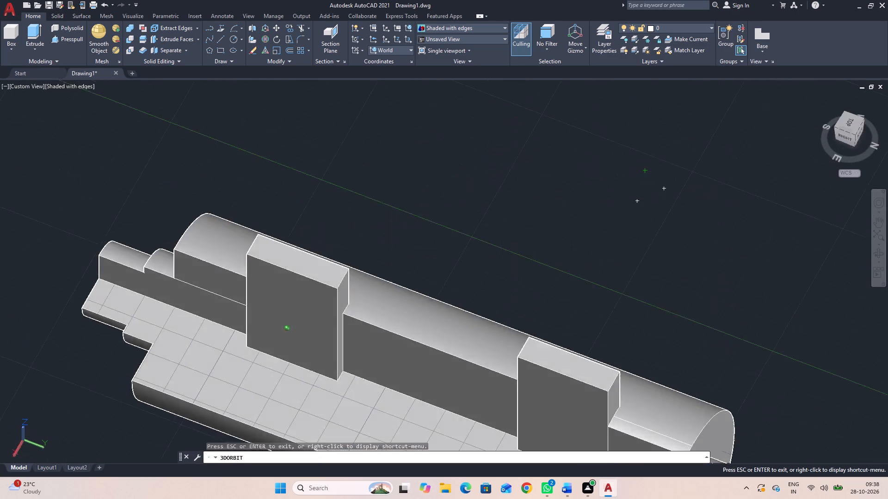
left_click_drag(720, 341, 709, 249)
left_click_drag(713, 266, 707, 304)
key("Escape")
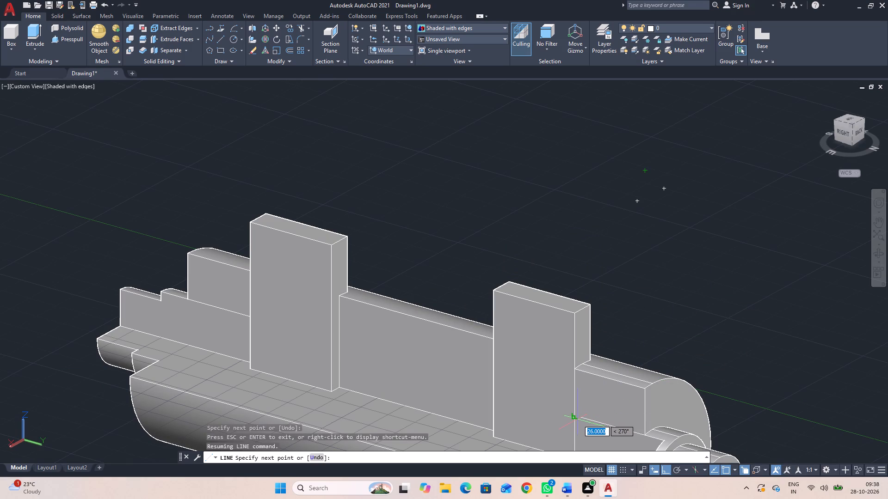
left_click(574, 417)
key("Escape")
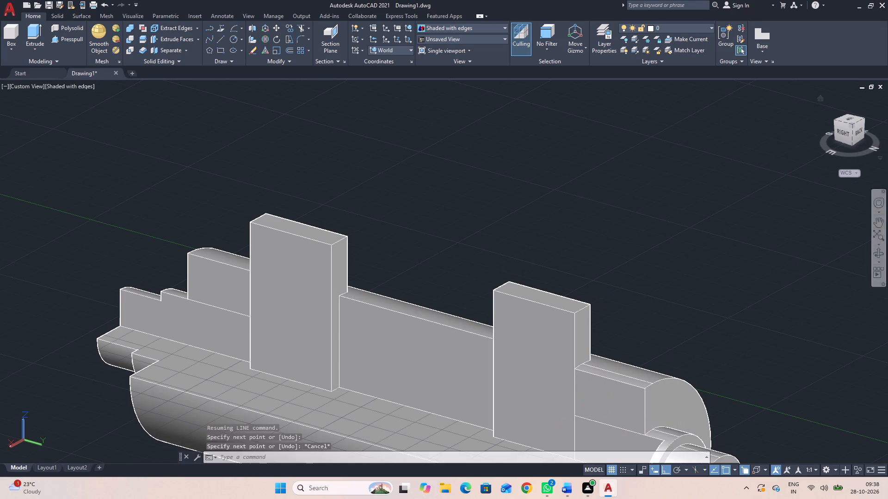
Presspull the back-wall areas above and below the line beyond the farther upper box inward, ending the lower one at the upper recess's corner.
left_click(879, 252)
left_click_drag(709, 282, 782, 308)
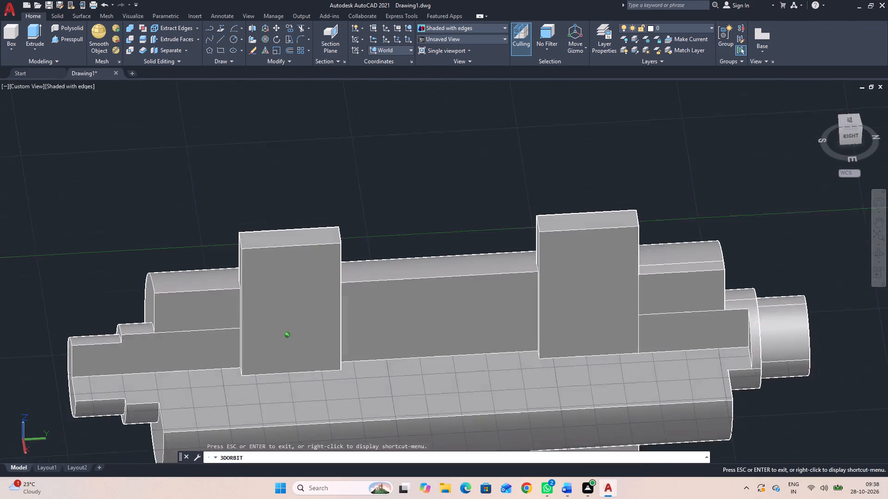
left_click_drag(782, 308, 808, 350)
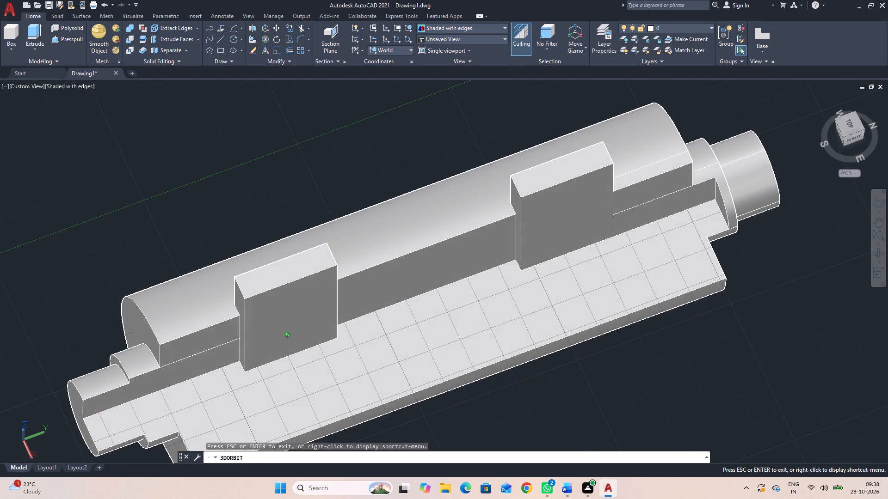
left_click_drag(808, 350, 767, 313)
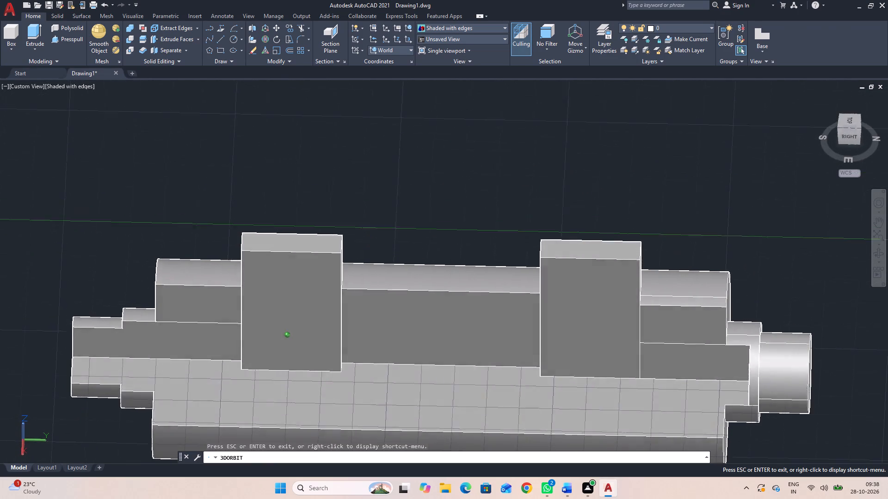
left_click_drag(767, 313, 792, 292)
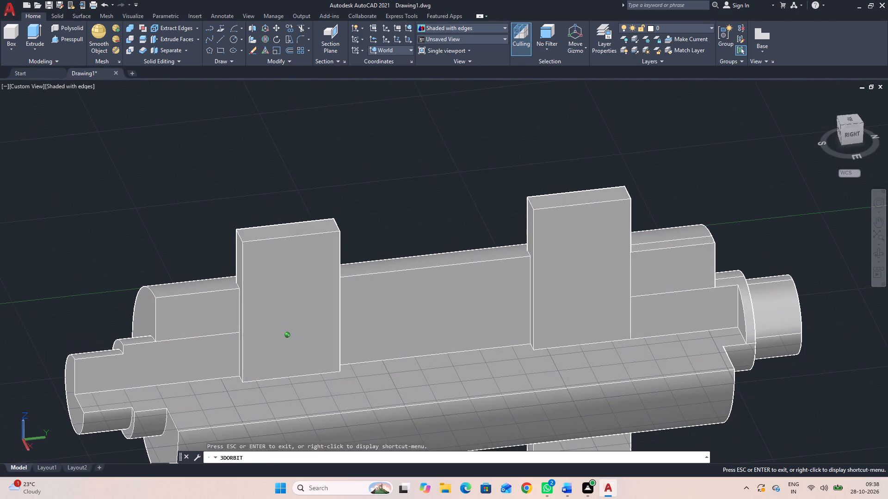
left_click_drag(792, 292, 800, 313)
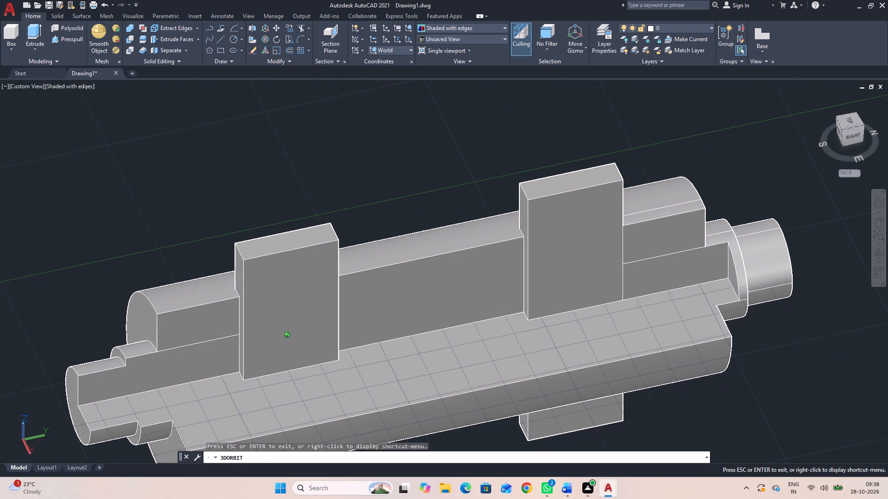
left_click_drag(800, 313, 810, 318)
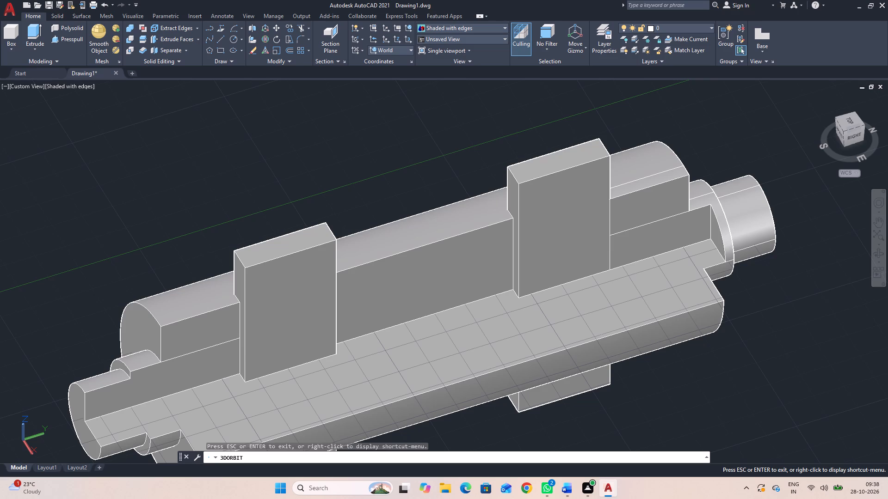
key("Escape")
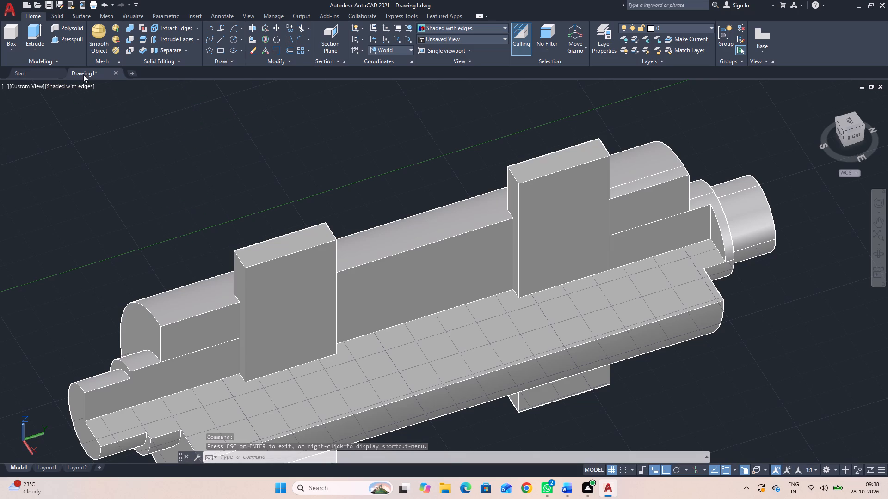
left_click(69, 36)
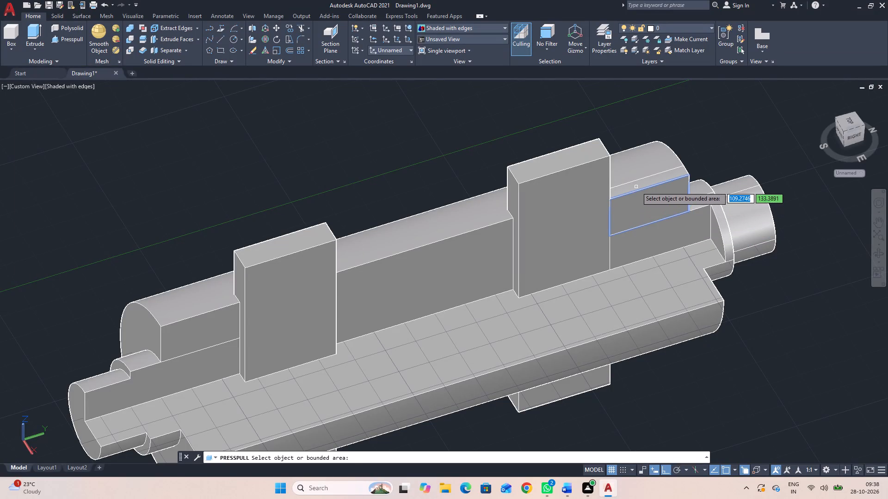
left_click(645, 212)
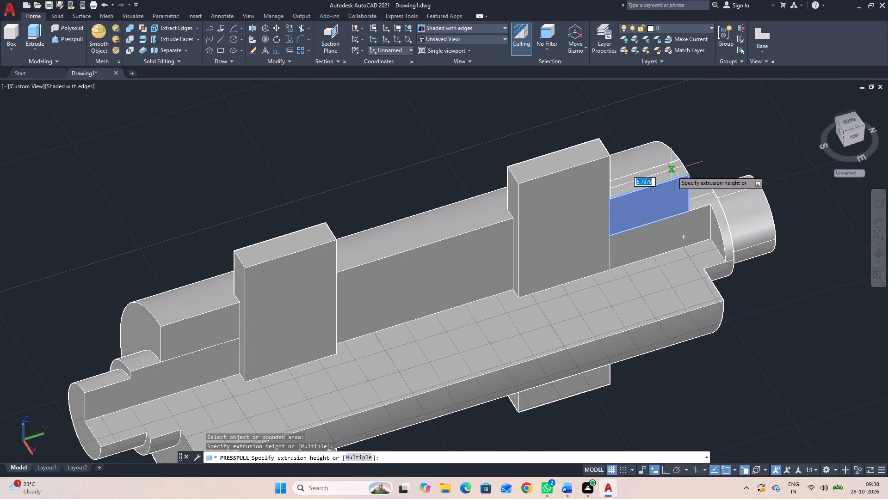
left_click(684, 167)
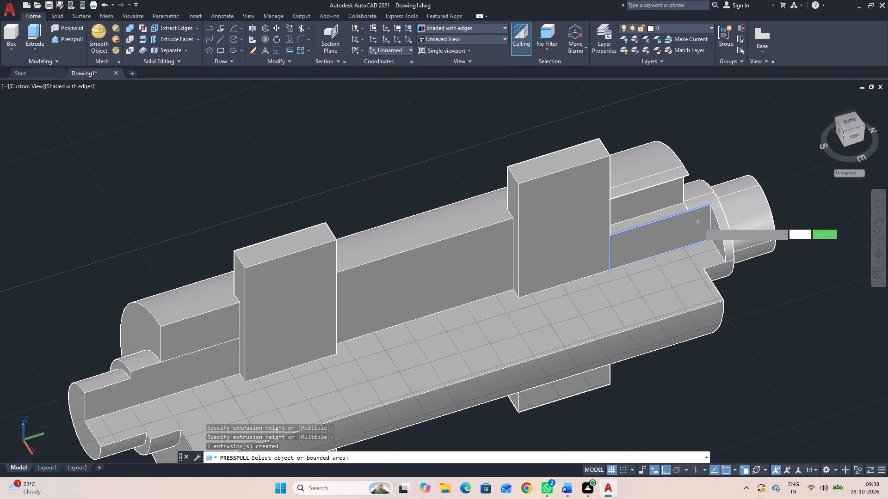
left_click(688, 229)
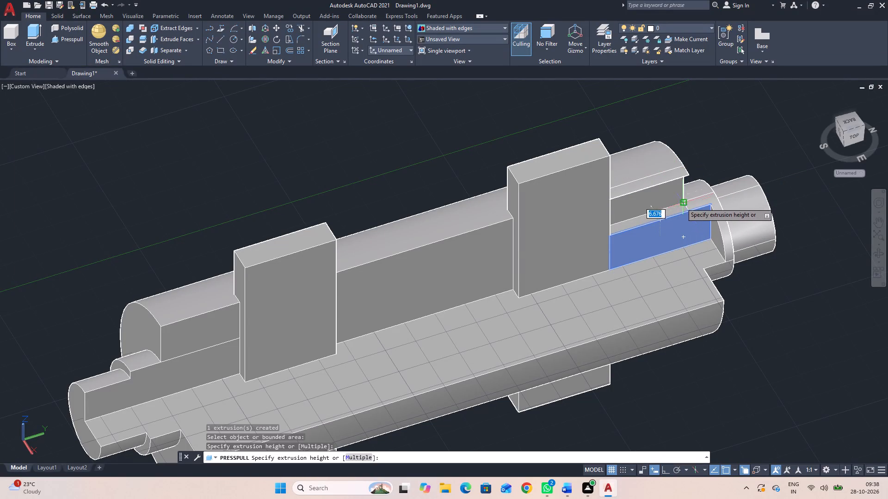
left_click(680, 202)
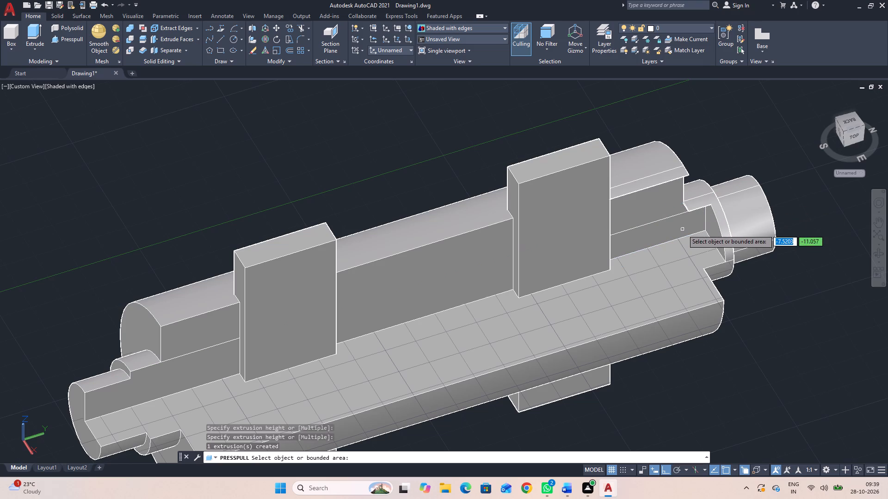
Presspull the underside of the leftover strip above the recessed wall beyond the farther upper box upward to cut it away.
left_click(882, 251)
left_click_drag(805, 317, 772, 249)
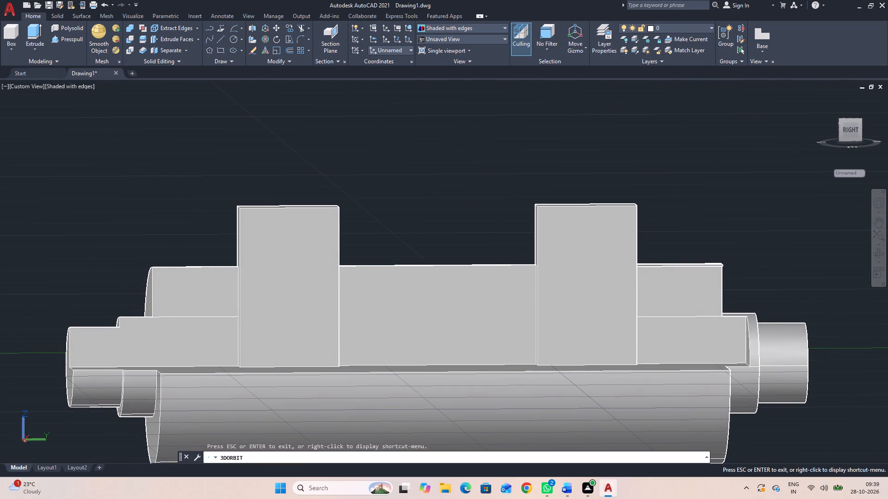
key("Escape")
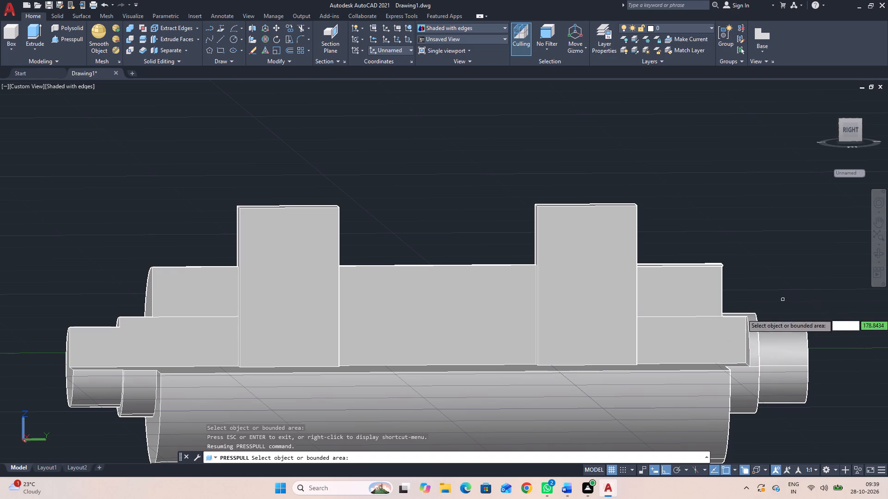
left_click(879, 253)
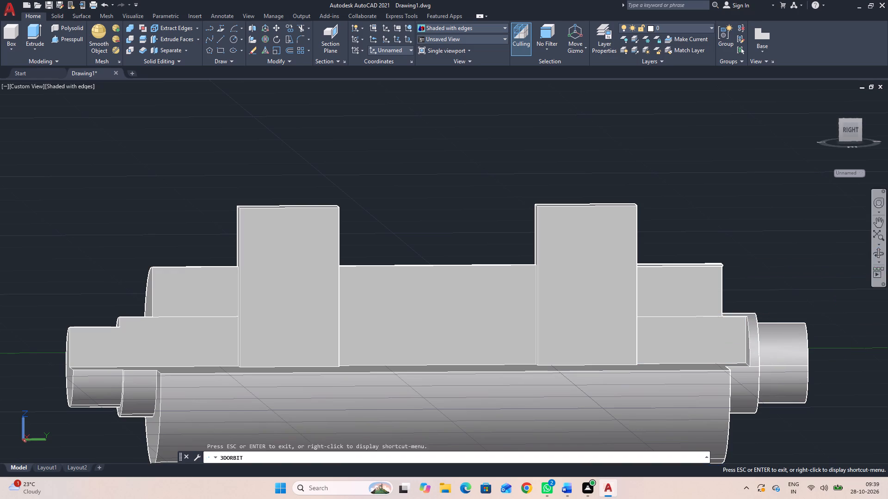
left_click_drag(845, 299, 779, 237)
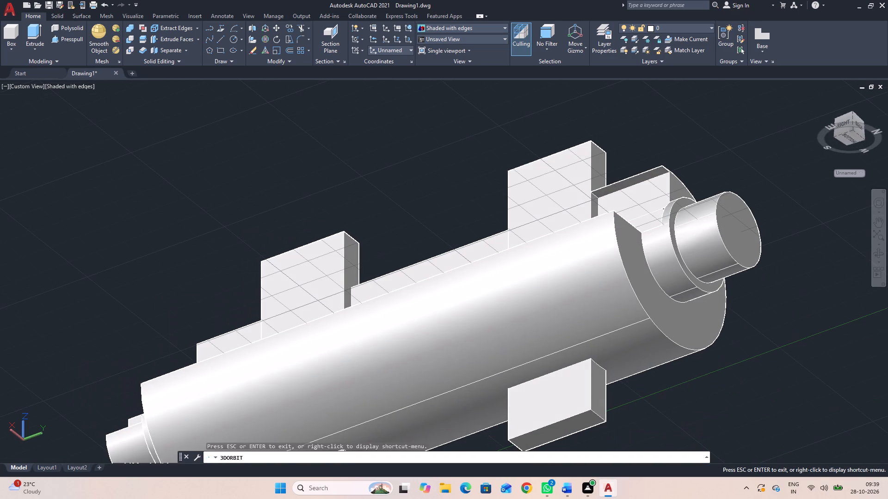
key("Escape")
left_click(643, 177)
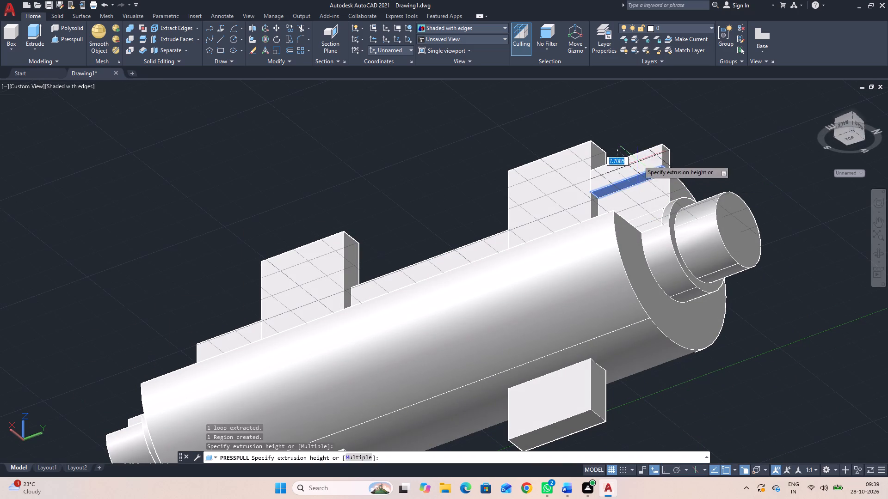
left_click(638, 159)
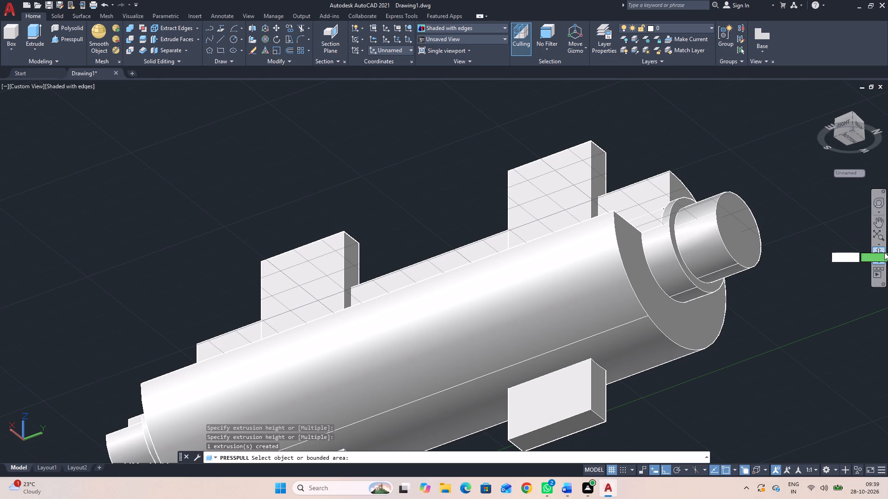
Presspull the lower back-wall area between the front shaft end and the nearer upper box inward by 3 units.
left_click(878, 255)
left_click_drag(808, 287, 833, 360)
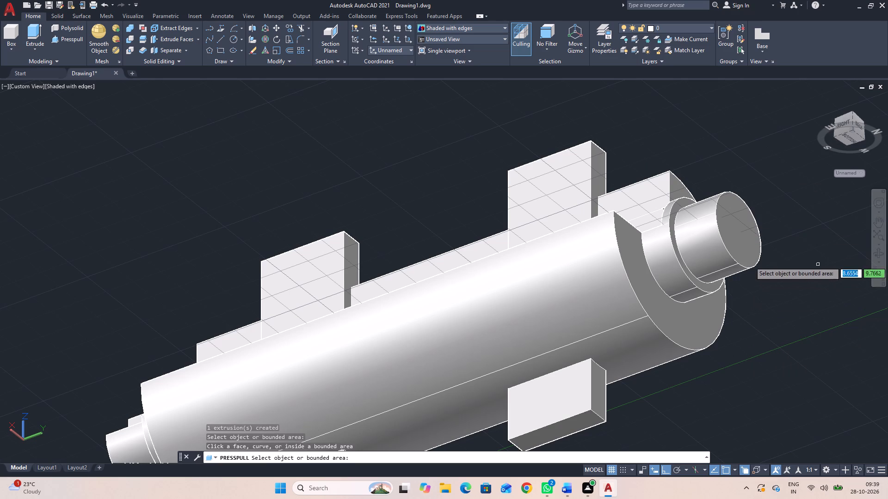
left_click(877, 251)
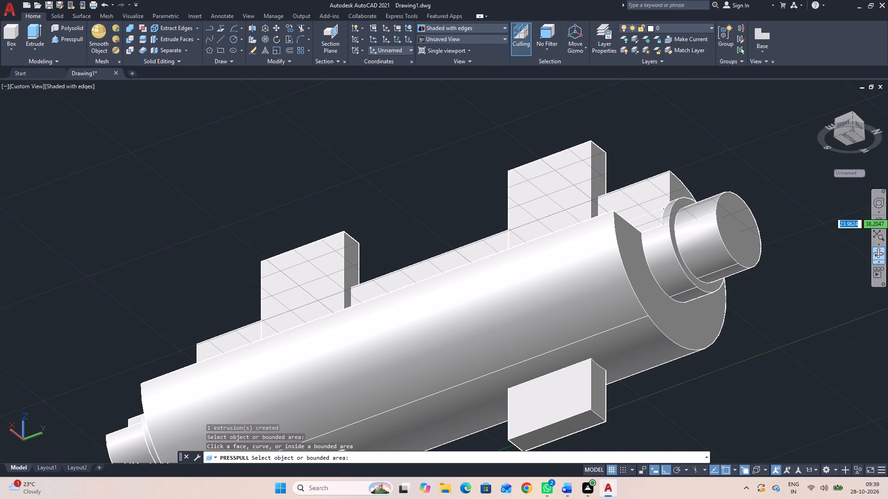
left_click_drag(777, 335, 845, 407)
left_click_drag(630, 407, 685, 432)
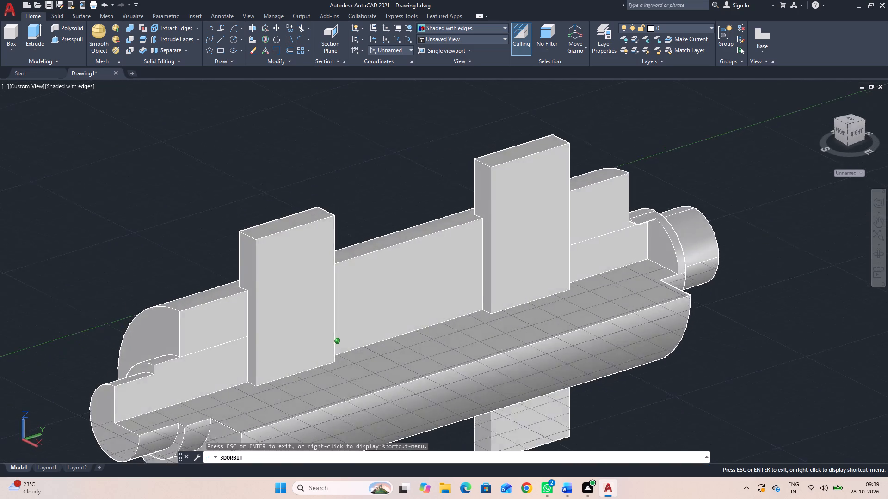
left_click_drag(685, 432, 686, 451)
left_click_drag(615, 397, 617, 411)
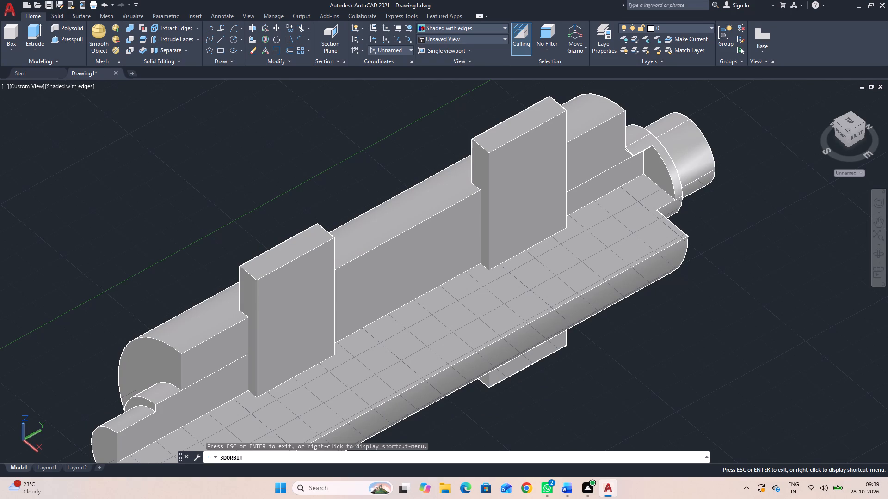
key("Escape")
left_click(877, 222)
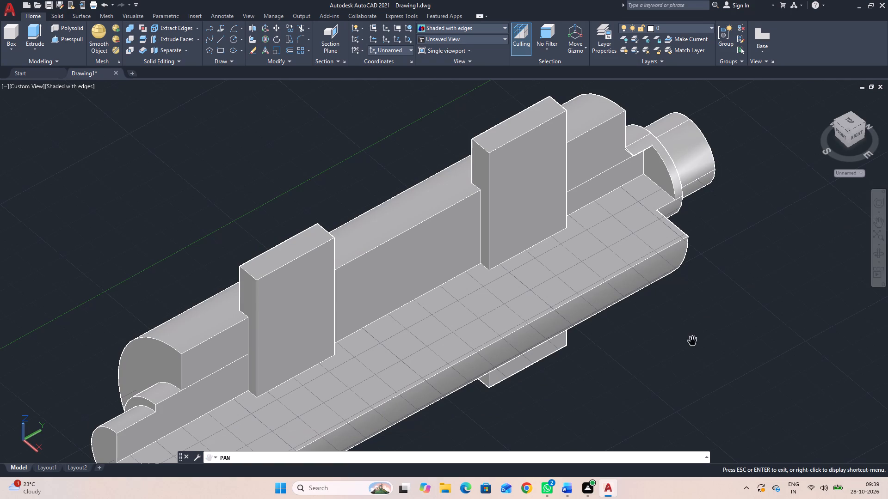
left_click_drag(586, 358, 717, 271)
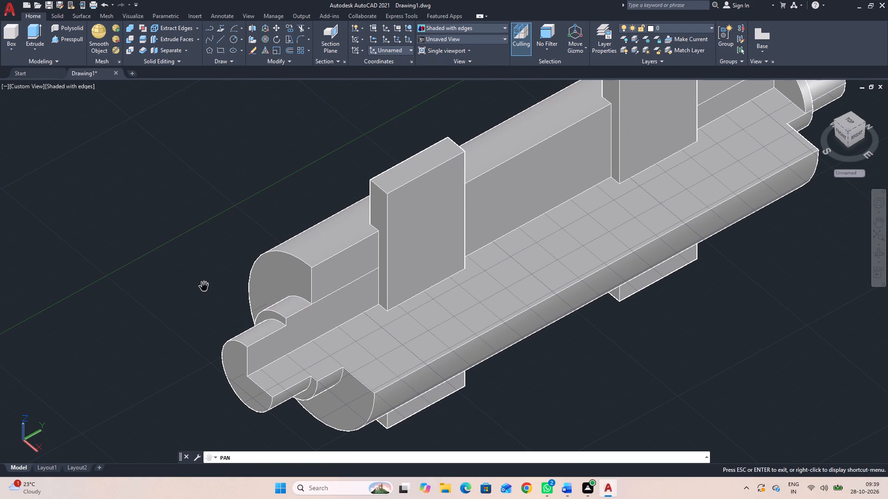
key("Escape")
left_click(315, 320)
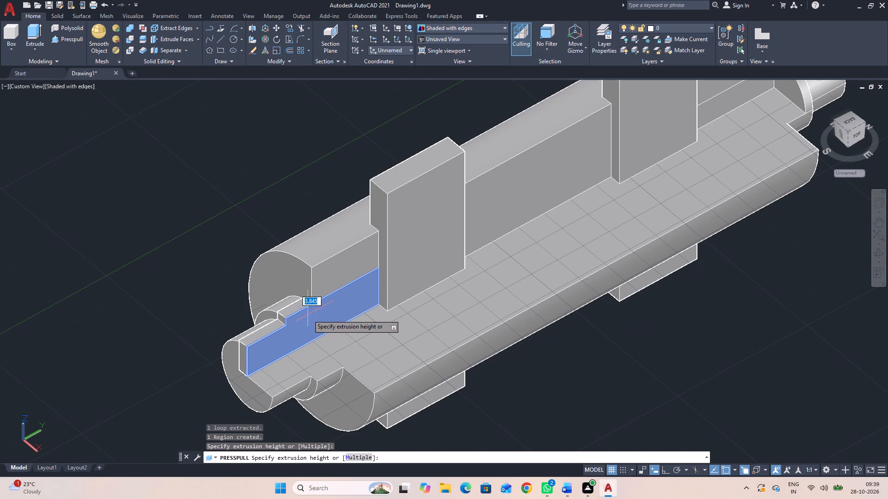
key("3")
key("Return")
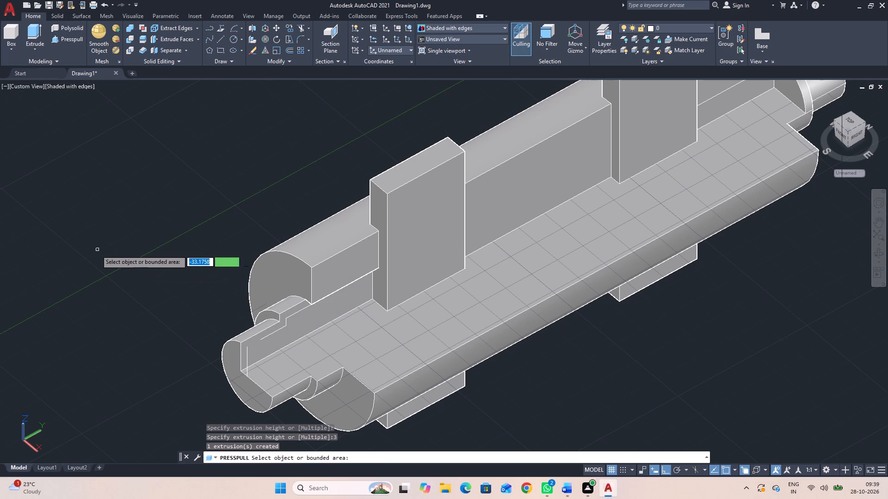
key("Escape")
Draw a straight line along the cut's back wall from the front recess's upper corner at the nearer box to the farther upper box's edge.
type("l")
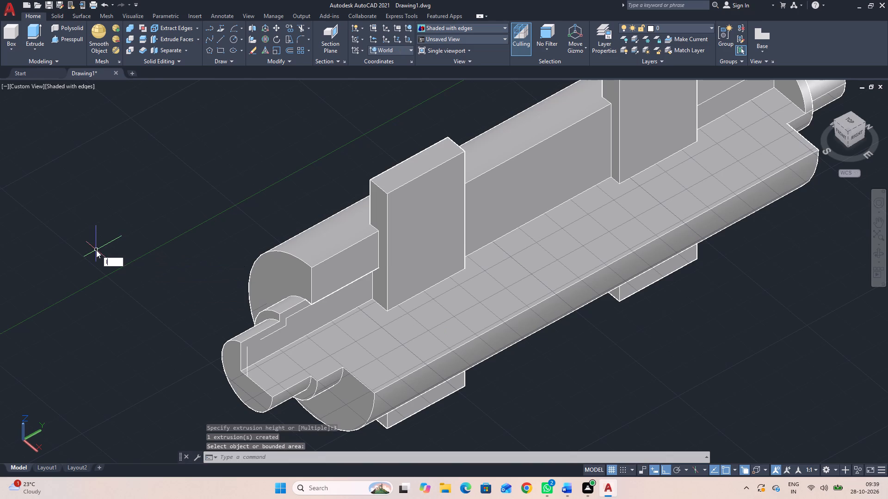
key("space")
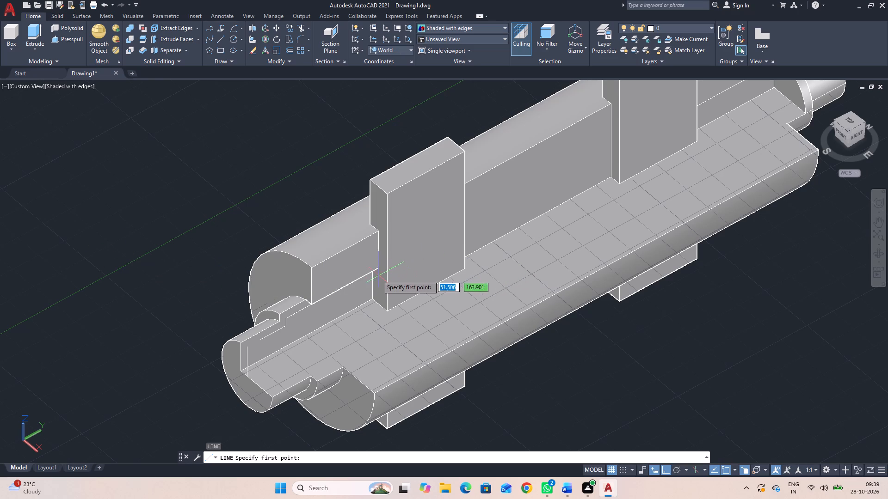
left_click(379, 270)
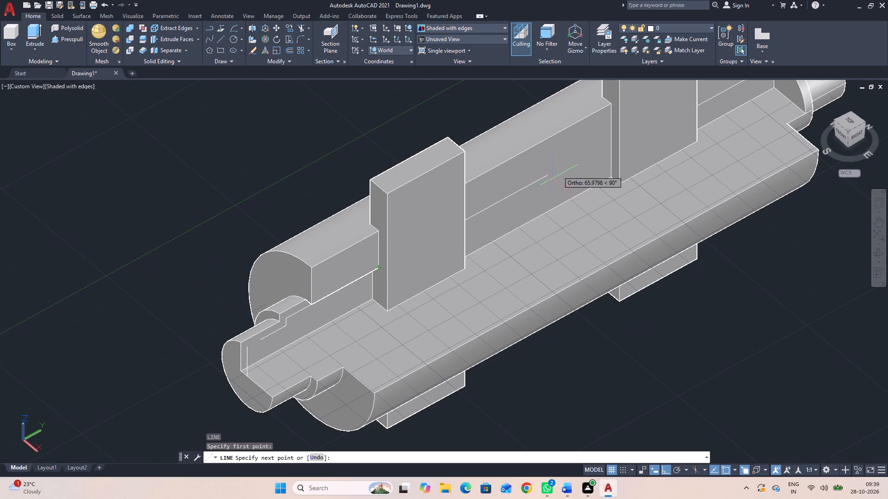
left_click(610, 143)
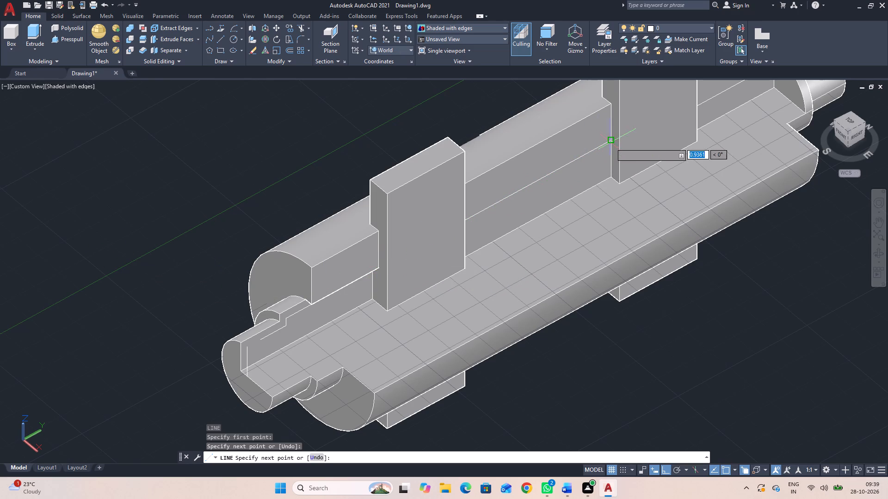
key("Escape")
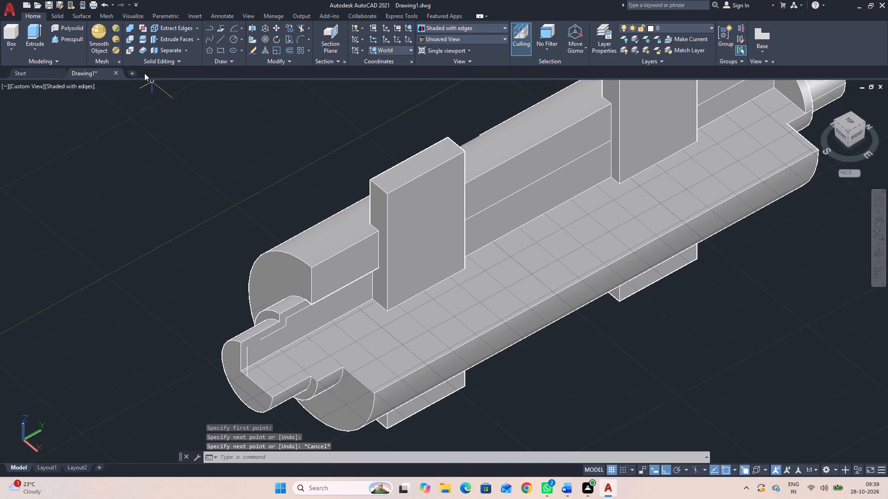
Presspull the back-wall area below the line between the two upper boxes inward by 3 units.
left_click(69, 37)
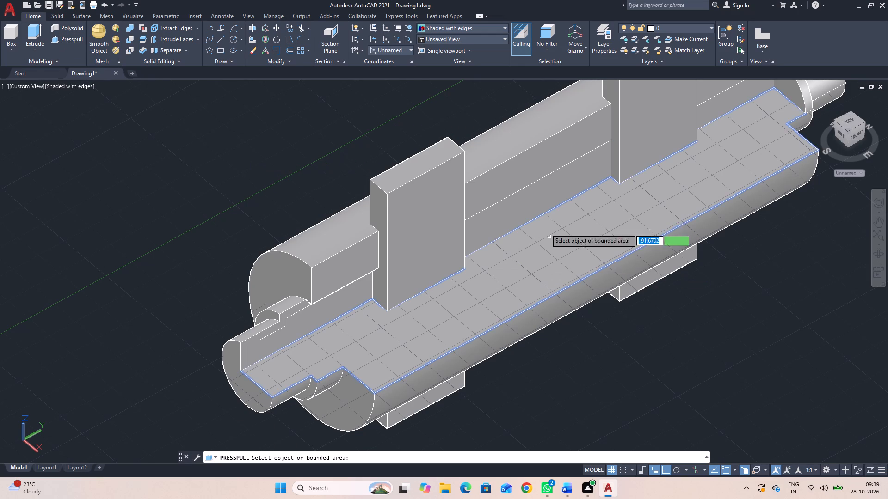
left_click(534, 204)
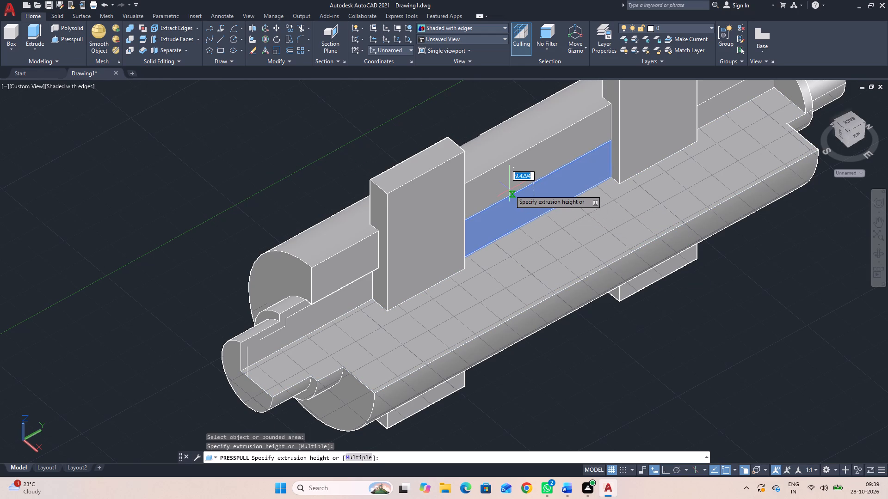
key("3")
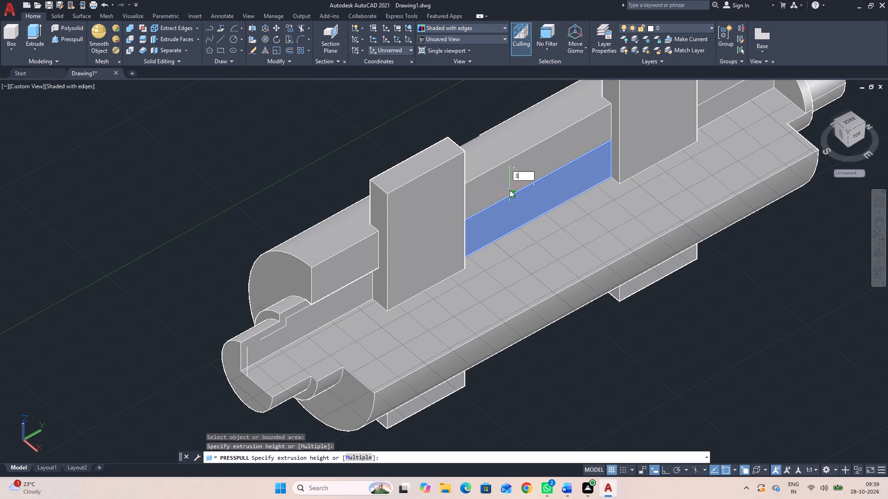
key("Return")
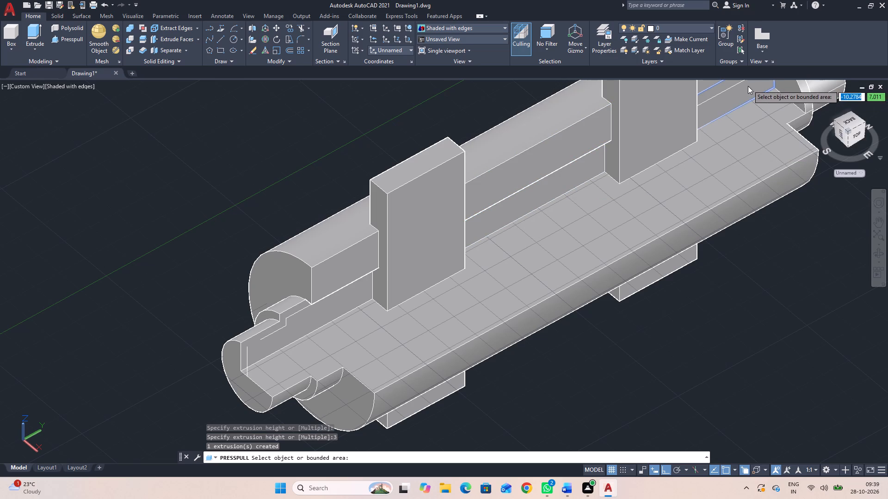
key("Escape")
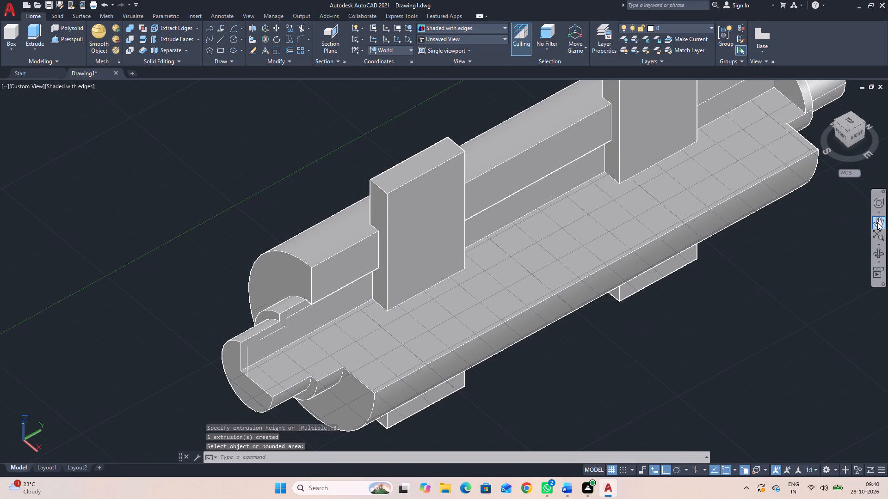
Examine the recessed back wall, both shaft ends and the underside of the solid from several directions.
left_click(877, 222)
left_click_drag(814, 243, 590, 344)
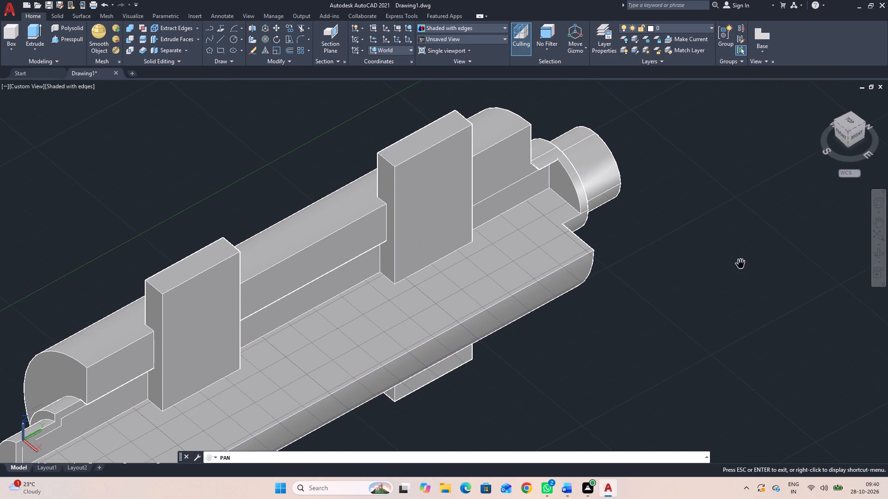
left_click_drag(742, 266, 858, 235)
key("Escape")
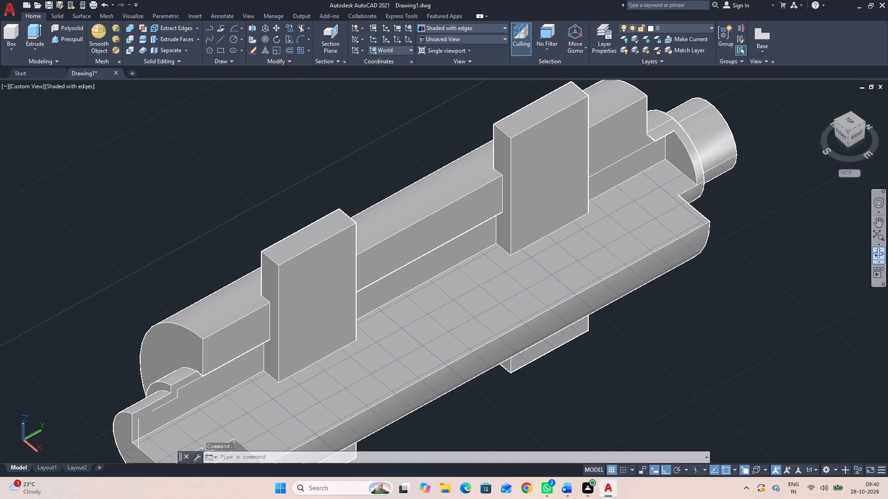
left_click(882, 257)
left_click_drag(806, 308, 703, 222)
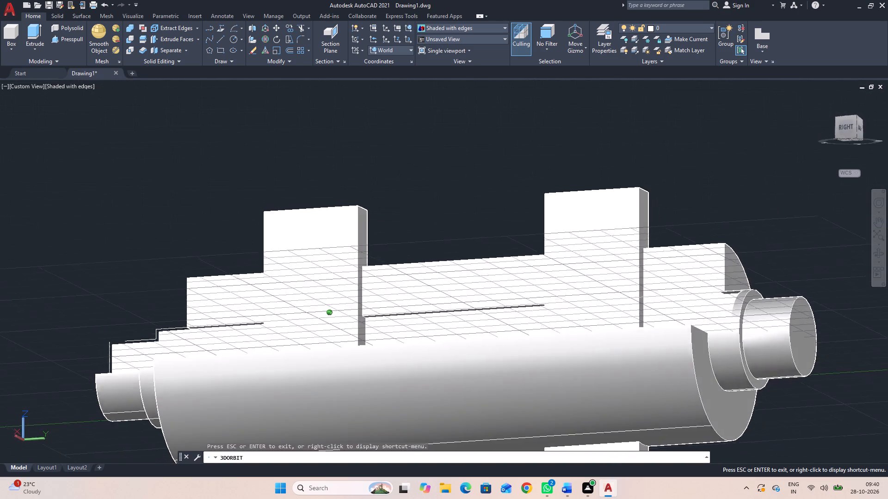
left_click_drag(703, 222, 726, 193)
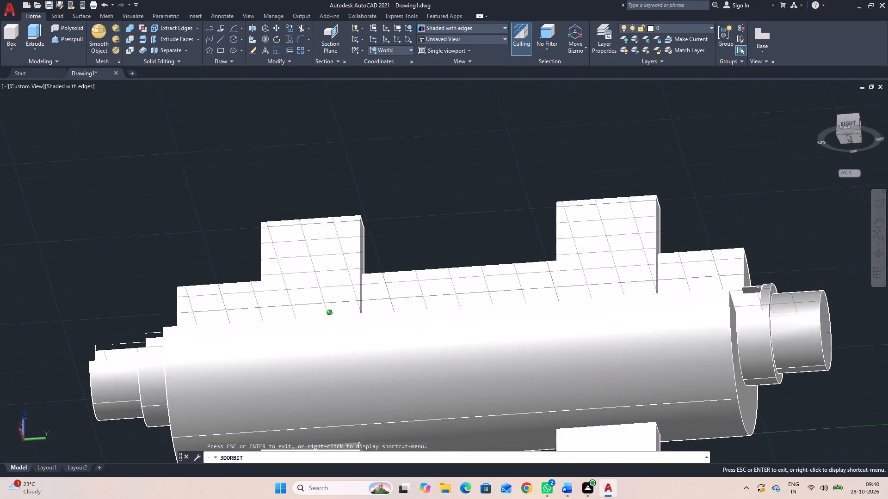
left_click_drag(726, 193, 690, 301)
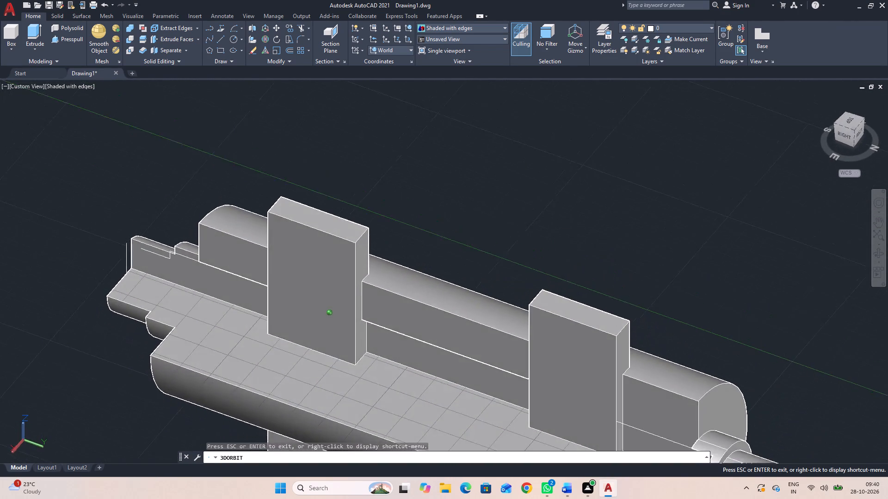
left_click_drag(690, 301, 696, 266)
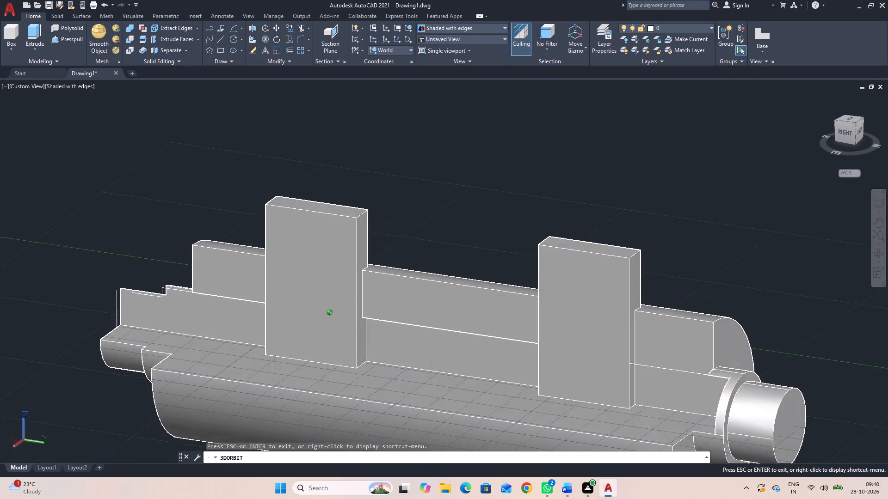
left_click_drag(696, 266, 611, 242)
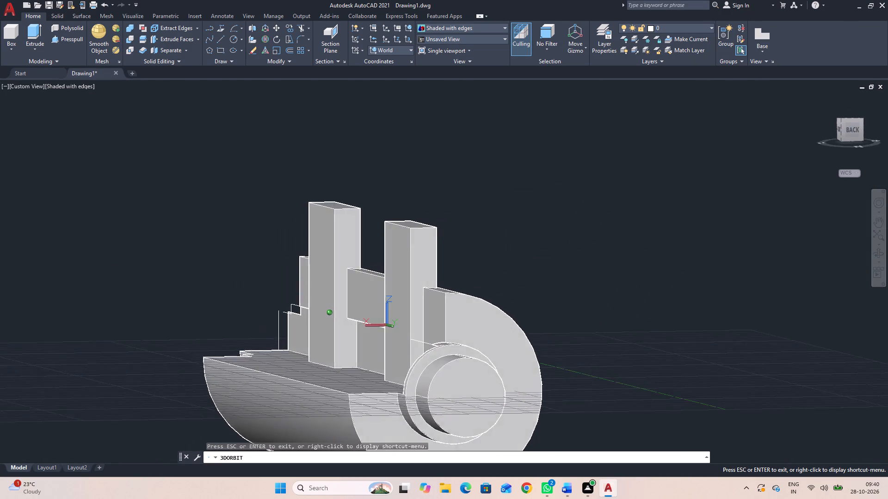
left_click_drag(611, 242, 783, 285)
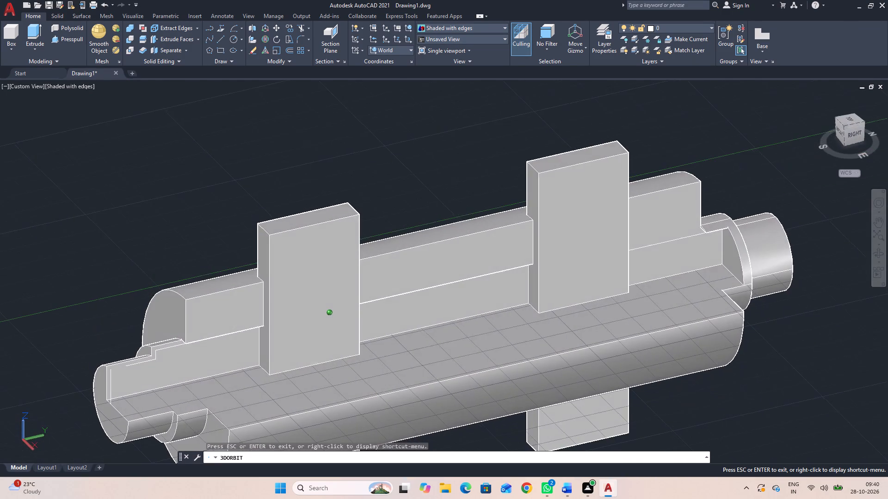
left_click_drag(783, 285, 765, 279)
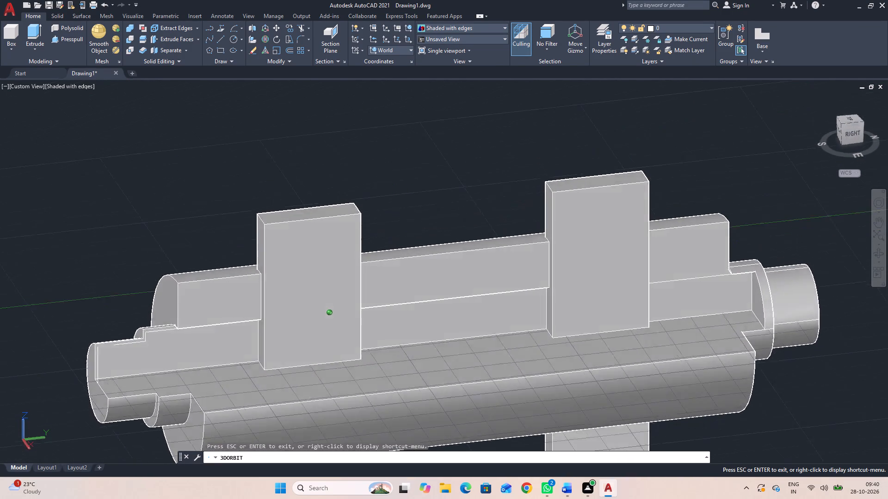
left_click_drag(765, 279, 764, 225)
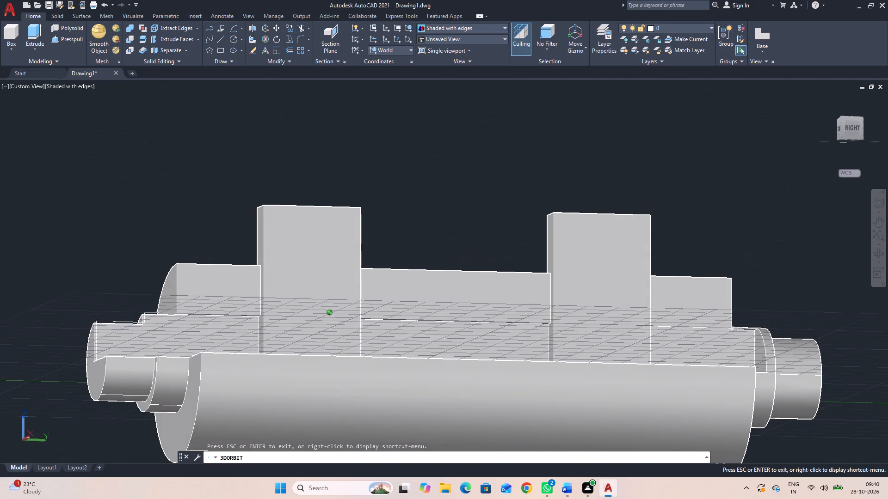
left_click_drag(764, 225, 758, 180)
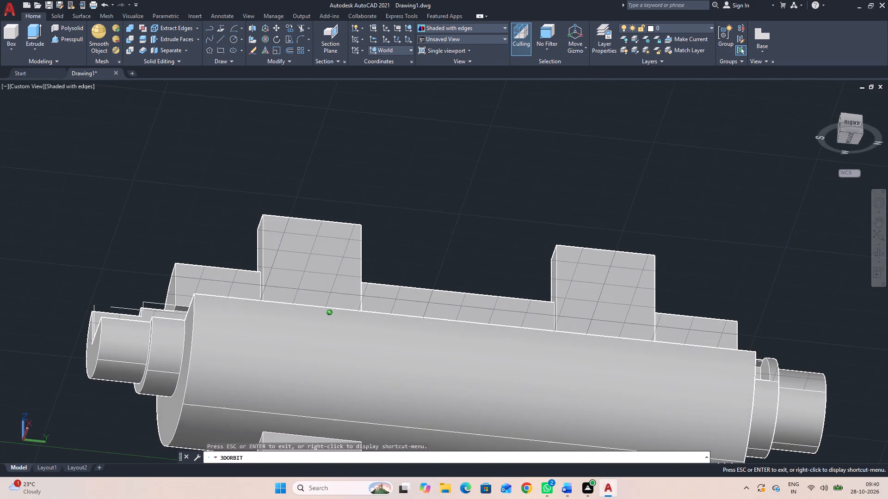
left_click_drag(758, 180, 753, 323)
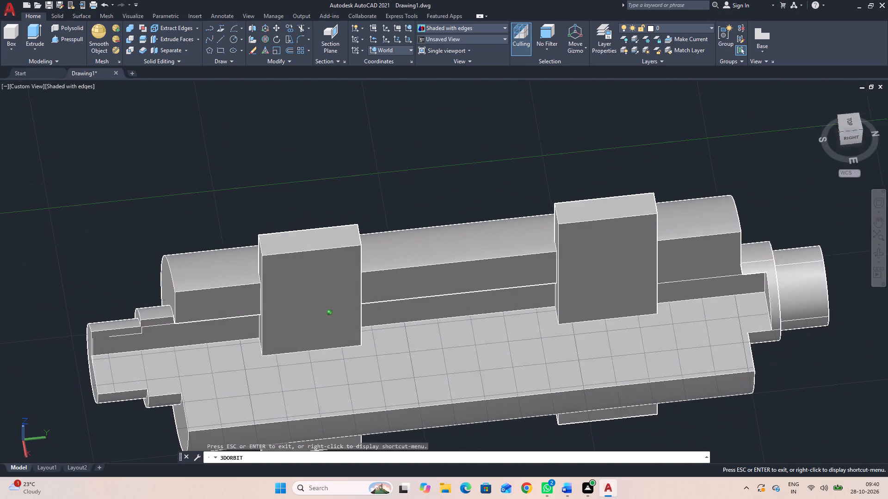
left_click_drag(753, 323, 745, 113)
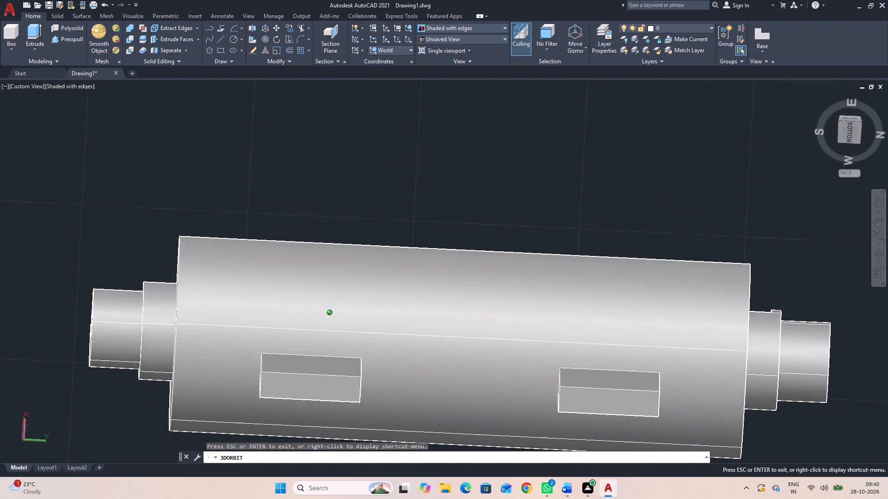
left_click_drag(745, 113, 745, 177)
left_click_drag(808, 290, 764, 247)
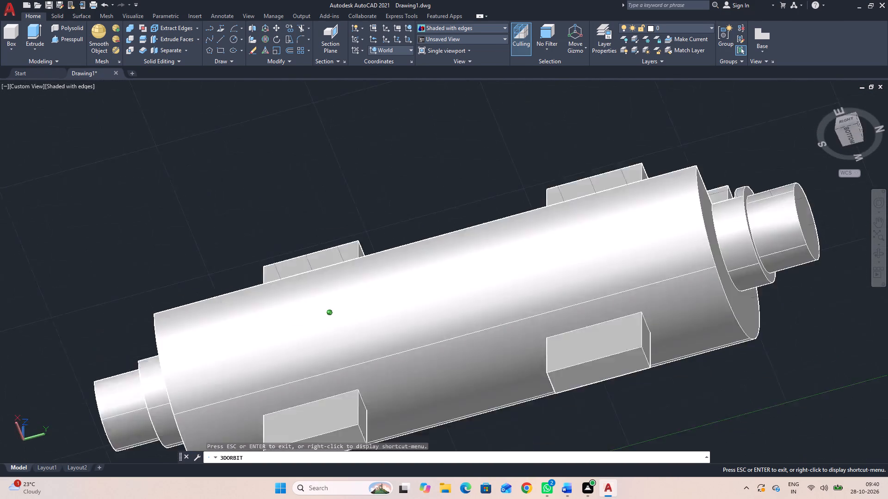
left_click_drag(764, 247, 746, 289)
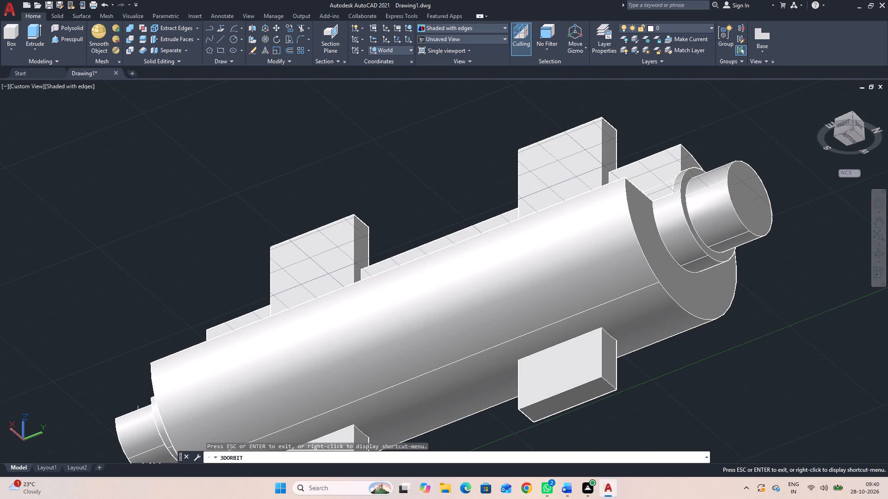
key("Escape")
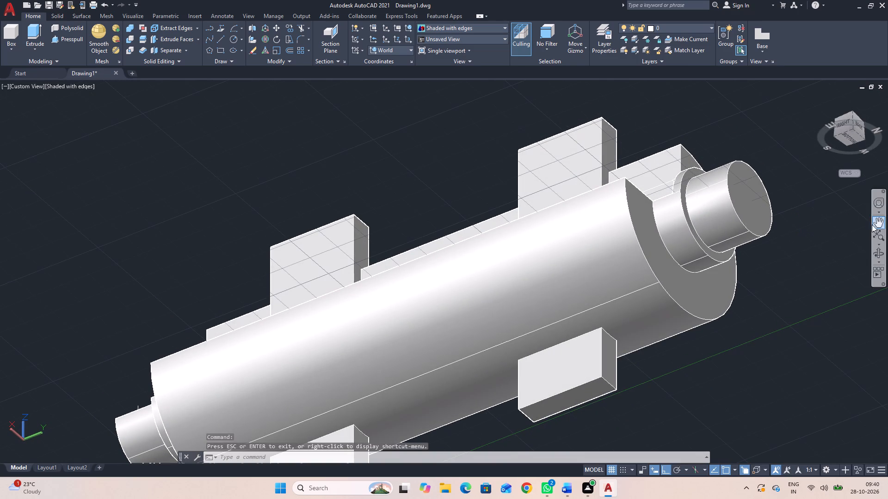
scroll(705, 225, "up", 5)
scroll(703, 225, "down", 5)
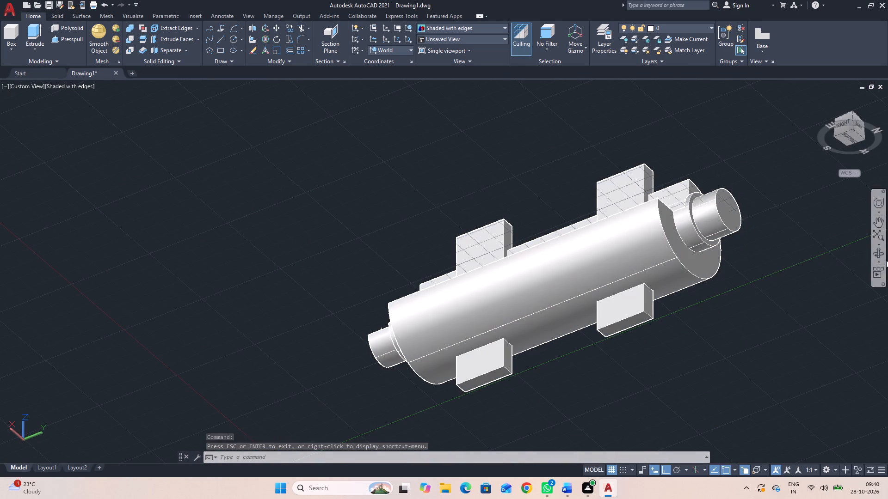
Presspull the small leftover underside face at the rear shaft step, beyond the farther upper box, upward to cut it away.
left_click(879, 250)
left_click_drag(774, 277, 784, 324)
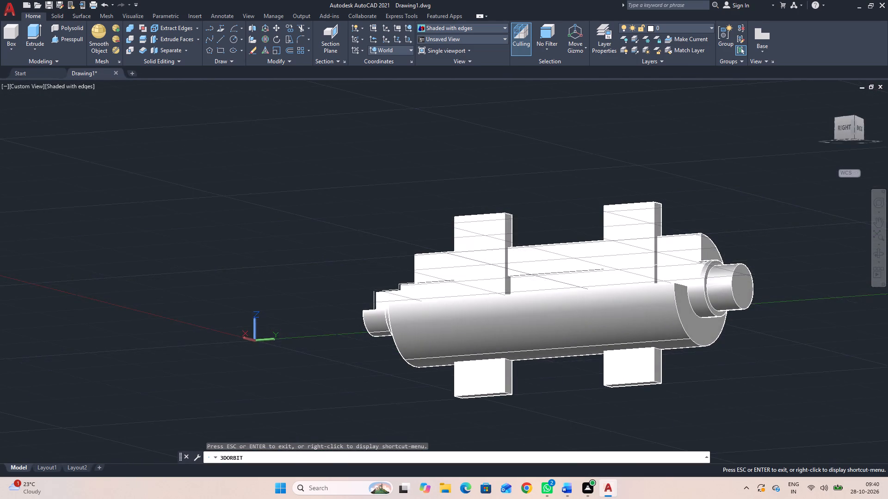
scroll(719, 296, "up", 10)
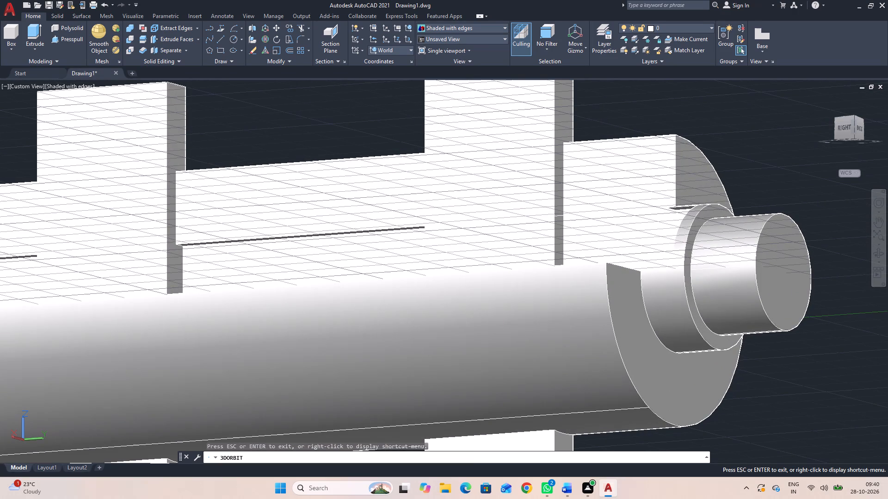
key("Escape")
left_click(67, 33)
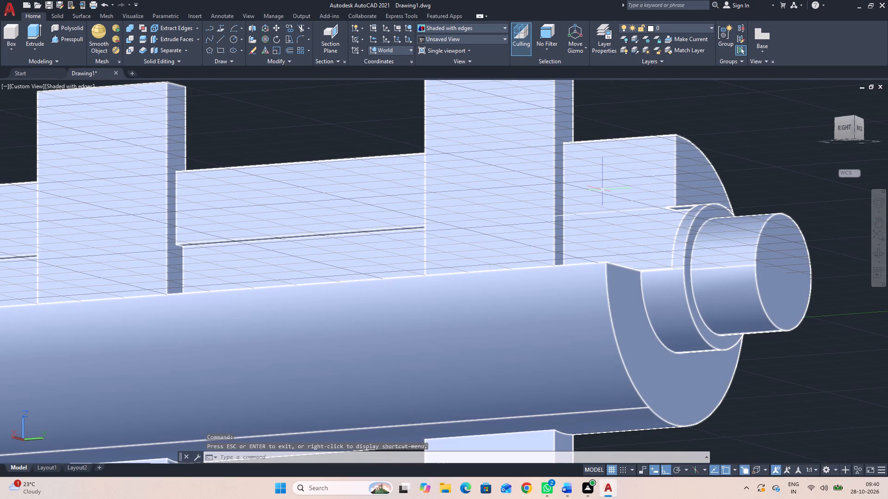
left_click(62, 40)
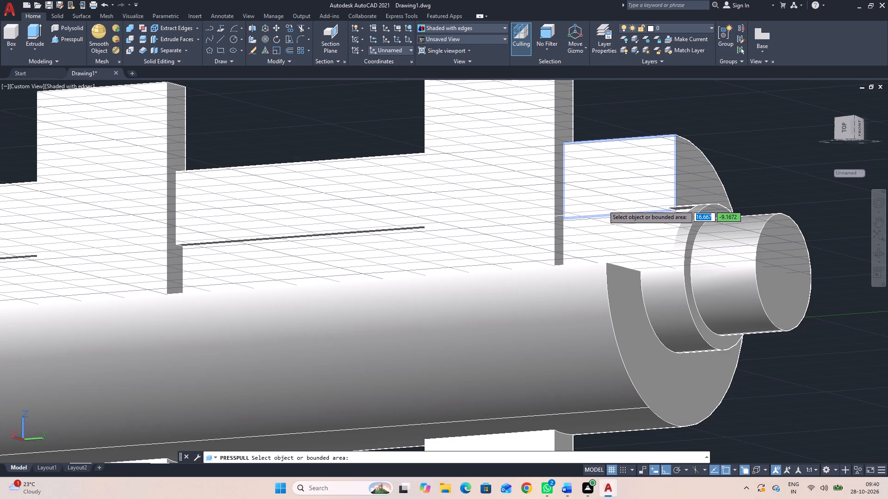
left_click(682, 209)
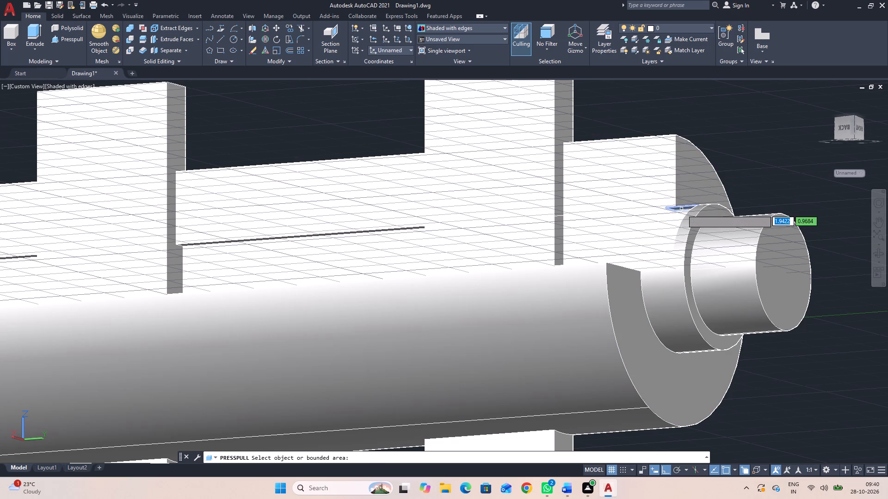
left_click(729, 119)
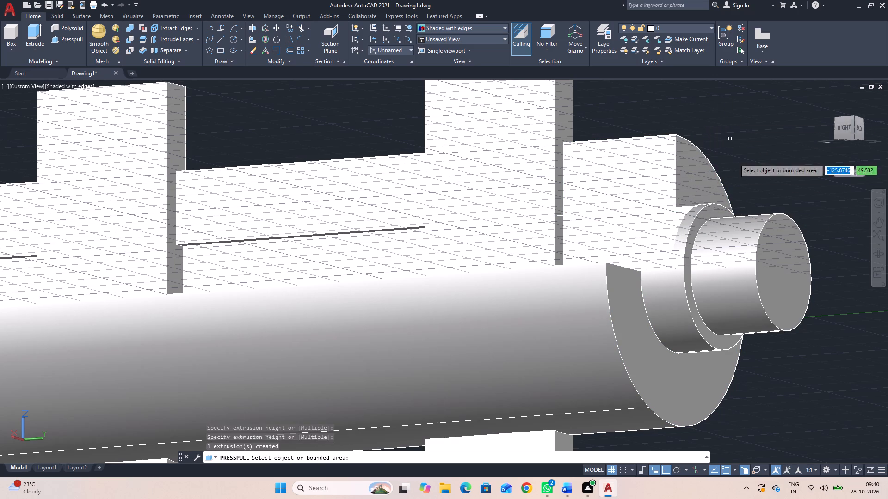
key("Escape")
Delete the short leftover line on the cut's back wall beyond the farther upper box.
left_click(876, 252)
left_click_drag(795, 298, 863, 413)
left_click_drag(803, 403, 761, 406)
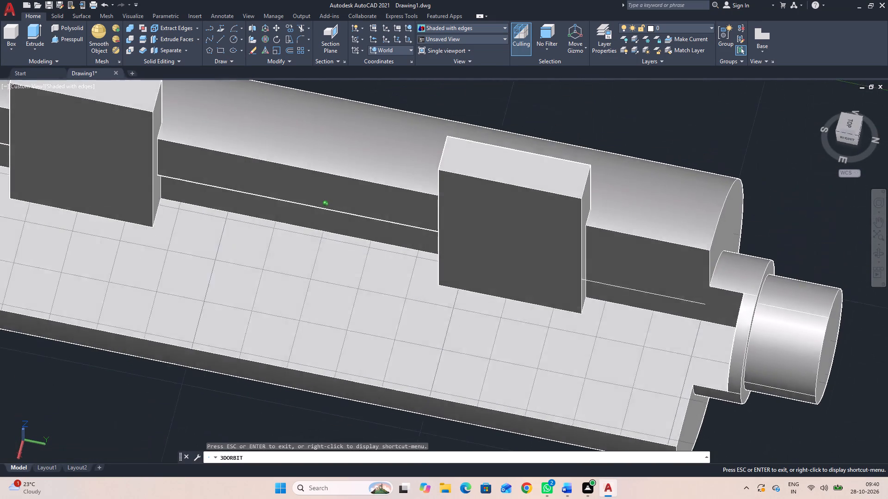
left_click_drag(761, 406, 654, 368)
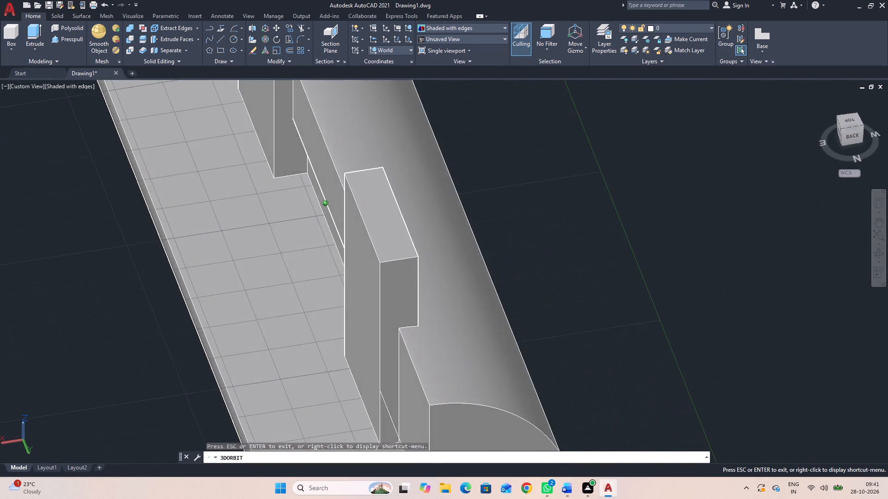
left_click_drag(654, 368, 844, 365)
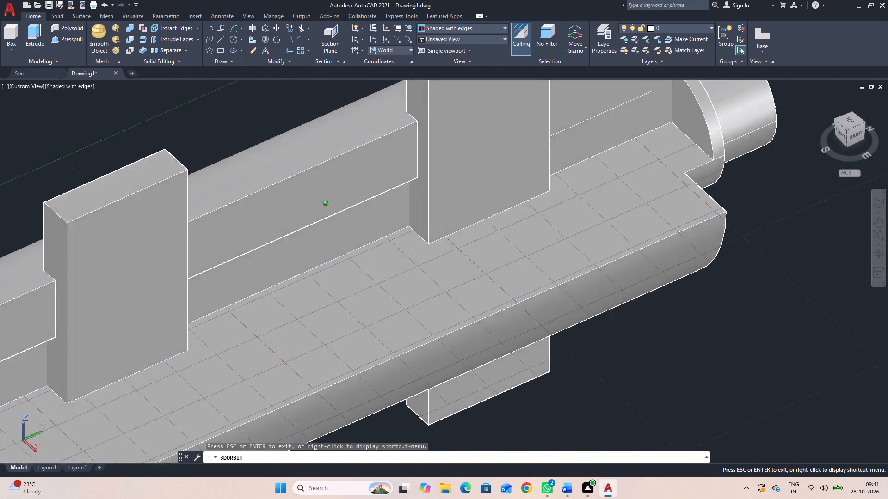
left_click_drag(844, 365, 682, 337)
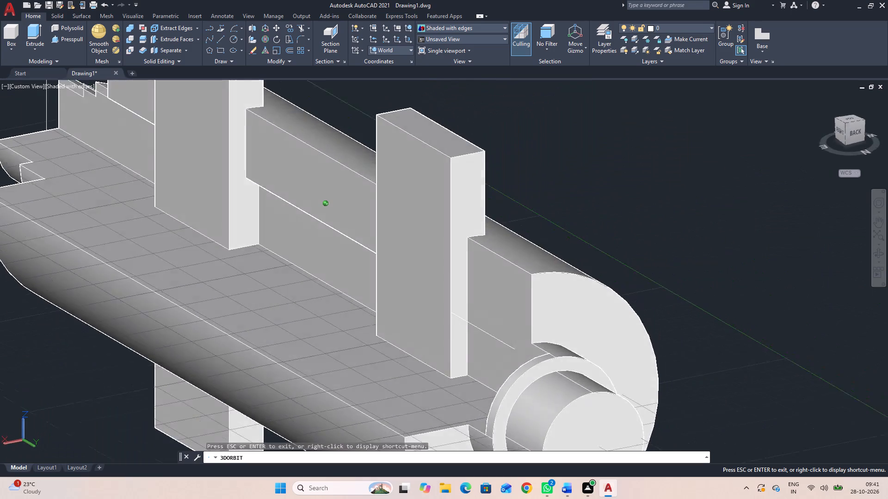
left_click_drag(682, 337, 768, 337)
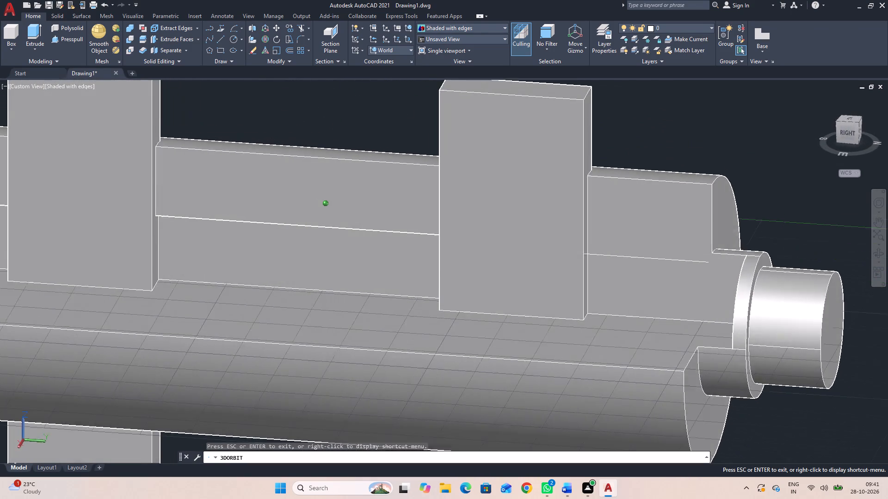
left_click_drag(768, 337, 772, 337)
left_click_drag(704, 333, 732, 350)
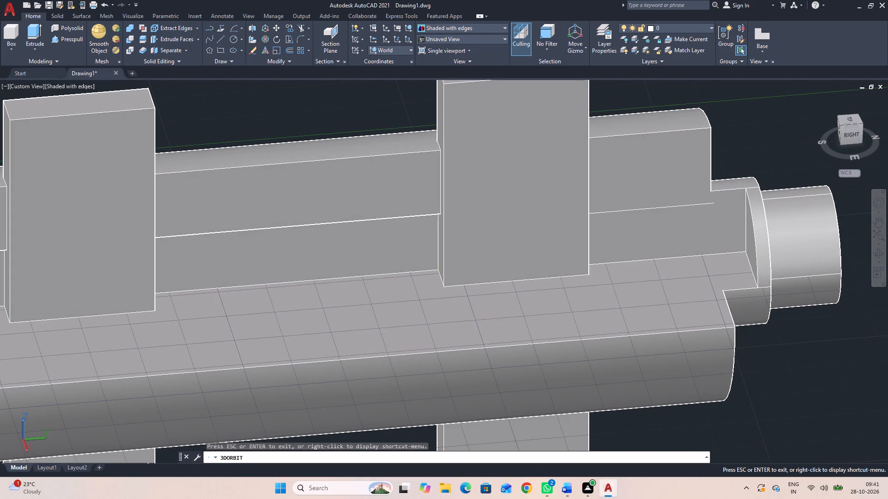
key("Escape")
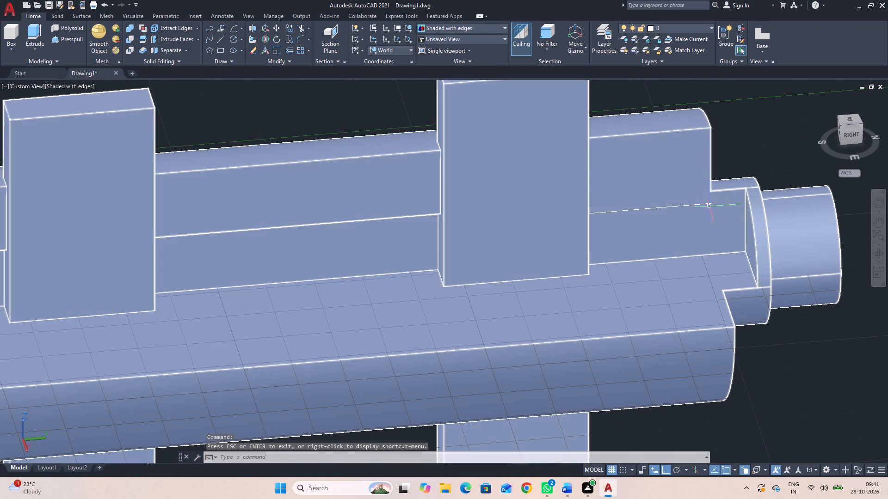
left_click(707, 203)
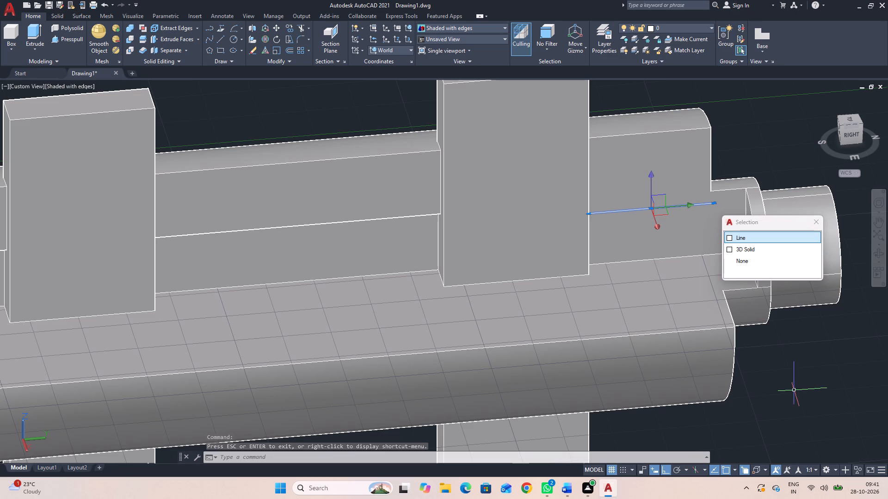
key("Delete")
Draw a straight line from the recess's upper corner at the farther upper box to the back wall's corner at the rear shaft step.
key("l")
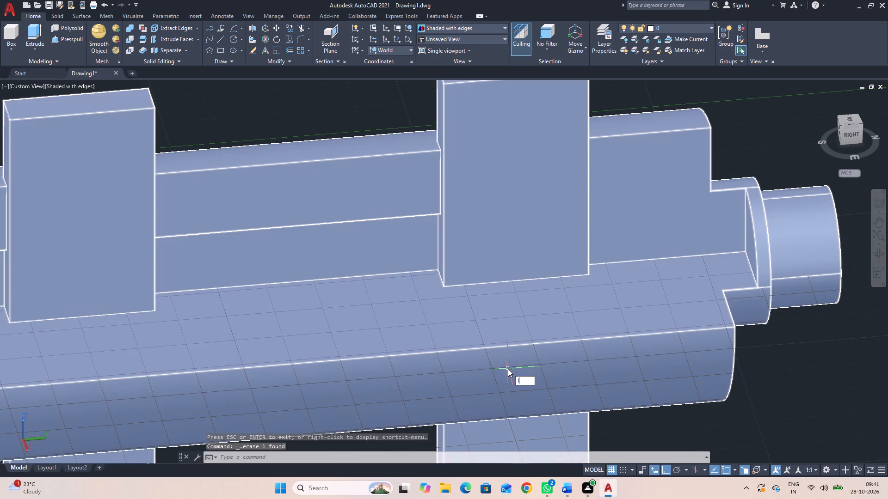
key("space")
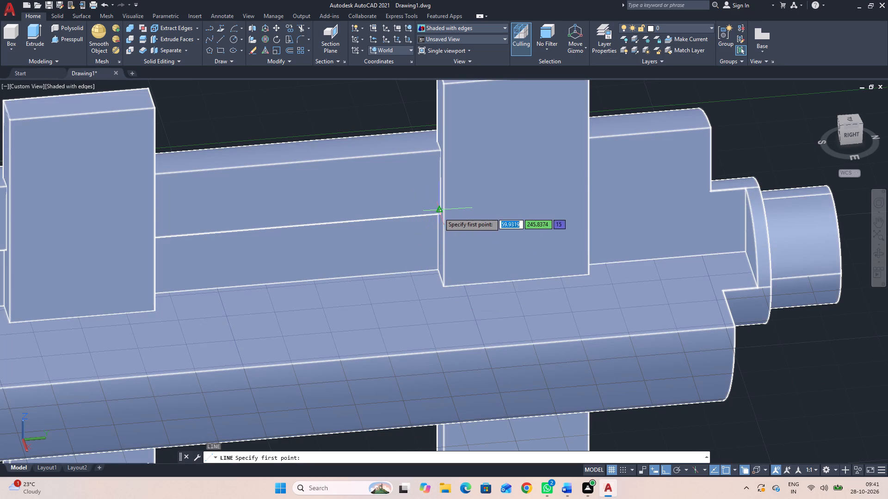
left_click(440, 215)
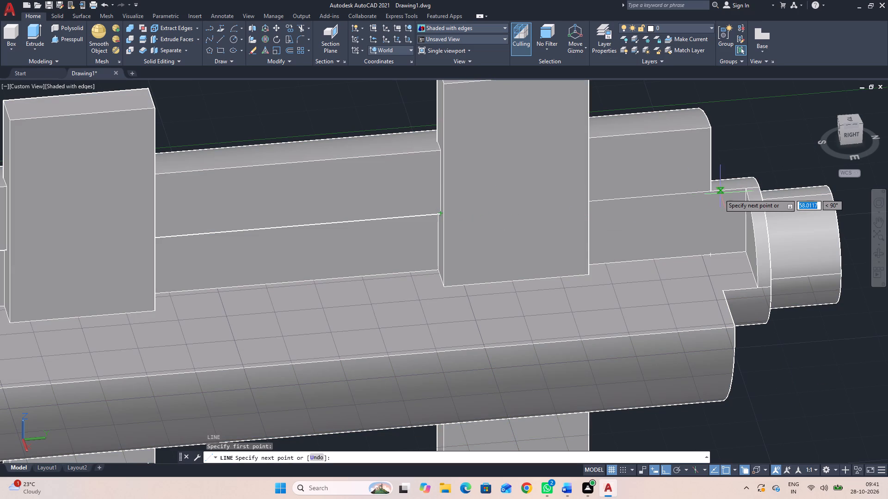
left_click(712, 192)
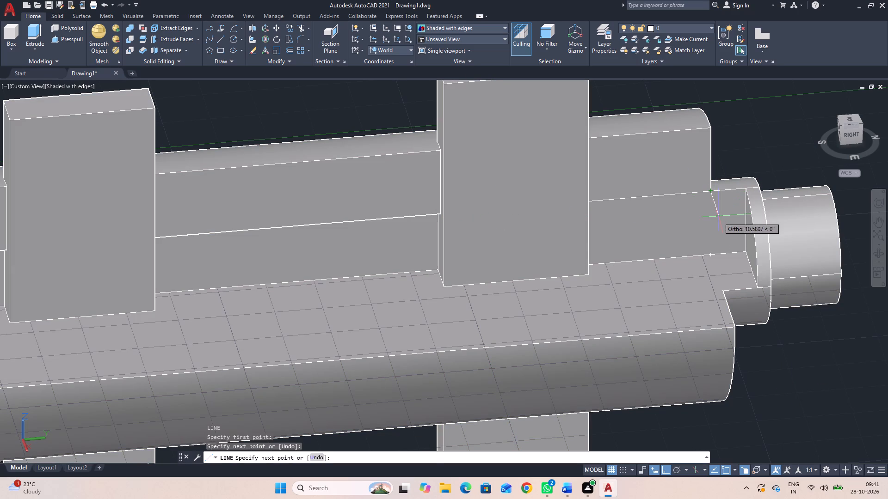
key("Escape")
Presspull the back-wall area below the line beyond the farther upper box inward by 3 units.
scroll(323, 179, "down", 1)
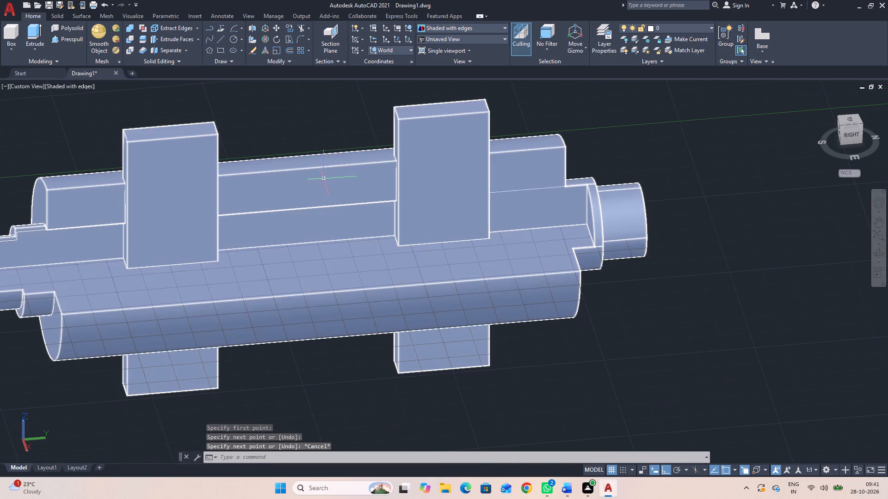
scroll(232, 179, "down", 1)
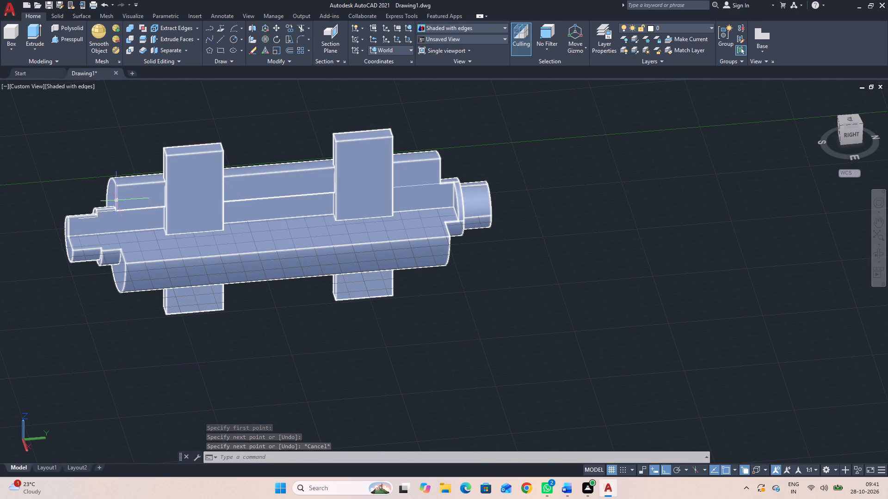
scroll(69, 194, "up", 2)
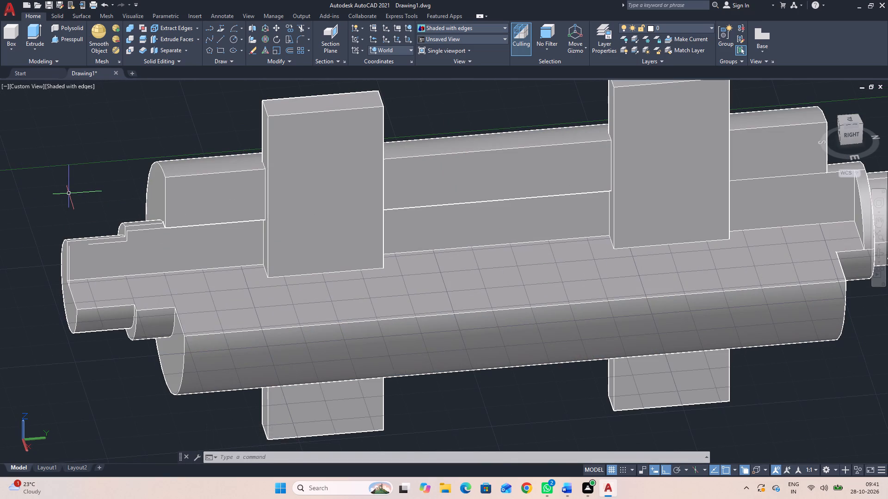
left_click(70, 40)
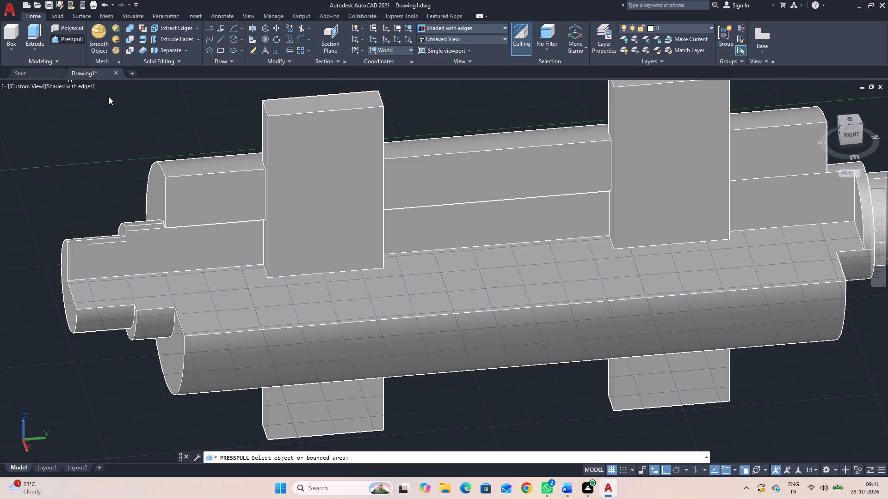
left_click(781, 202)
key("3")
key("Return")
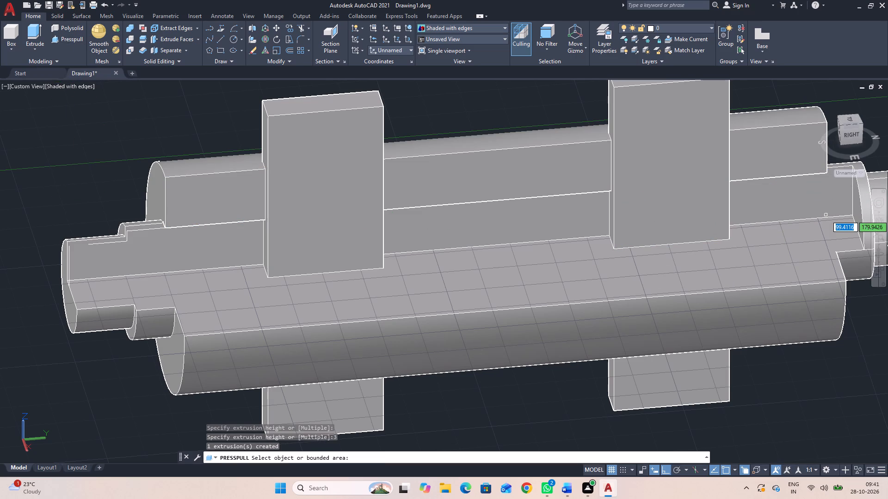
Examine the recessed back wall, the boxes and both shaft ends from several directions.
scroll(130, 215, "down", 1)
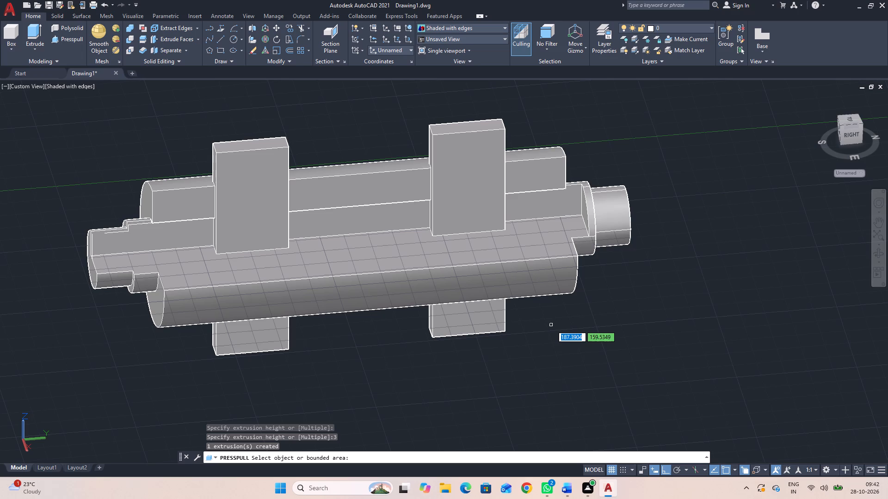
left_click(880, 251)
left_click_drag(812, 295, 691, 302)
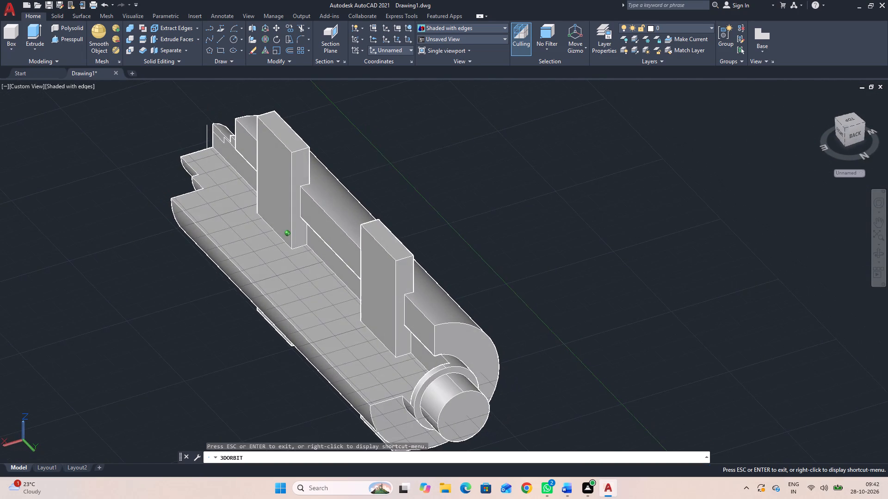
left_click_drag(691, 302, 798, 314)
left_click_drag(340, 443, 410, 417)
left_click_drag(280, 387, 299, 386)
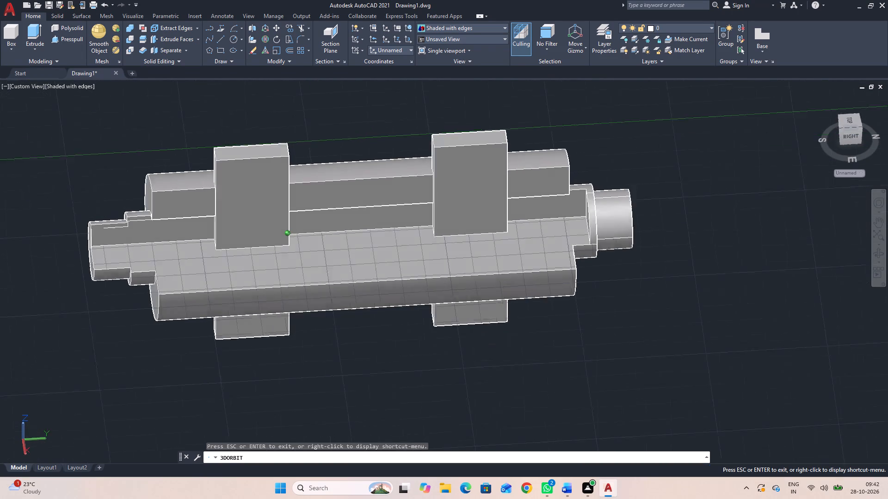
left_click_drag(299, 386, 408, 332)
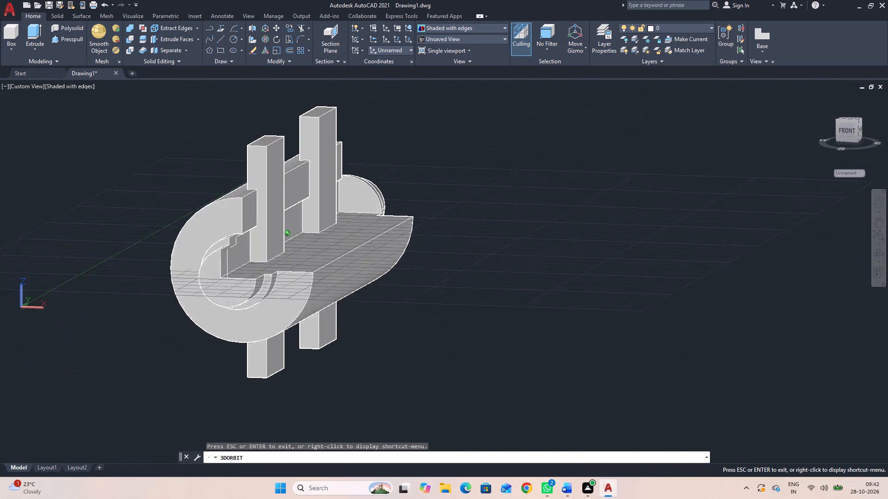
left_click_drag(408, 332, 287, 356)
left_click_drag(287, 361, 289, 364)
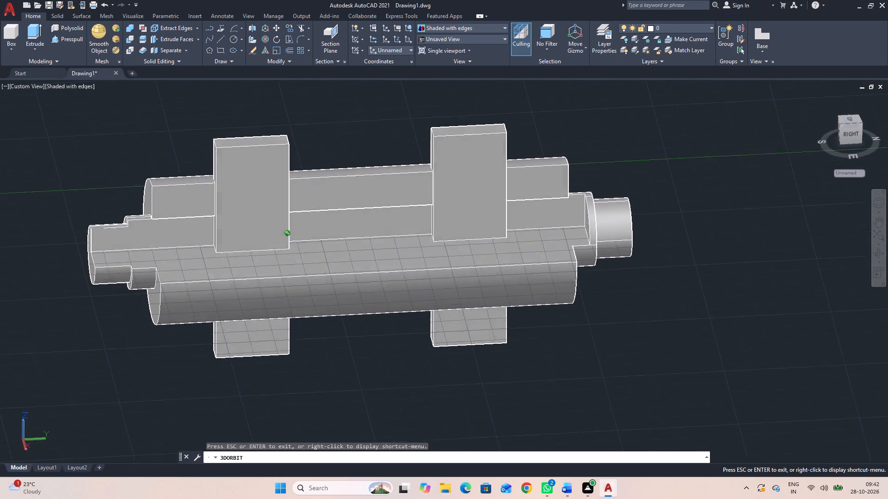
left_click_drag(289, 364, 288, 357)
left_click_drag(323, 363, 327, 371)
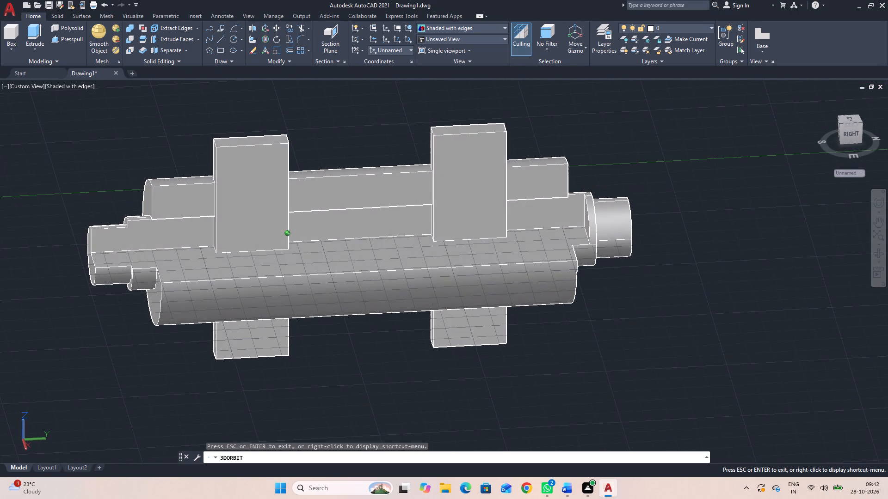
left_click_drag(327, 371, 317, 366)
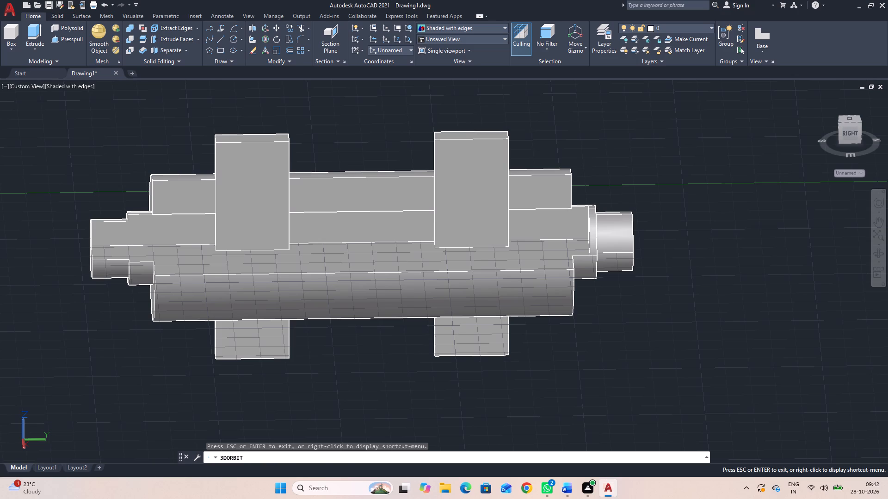
key("Escape")
Presspull the quarter-round face at the rear shaft step outward about 39 units, cutting away the shaft end's upper quarter.
left_click(875, 252)
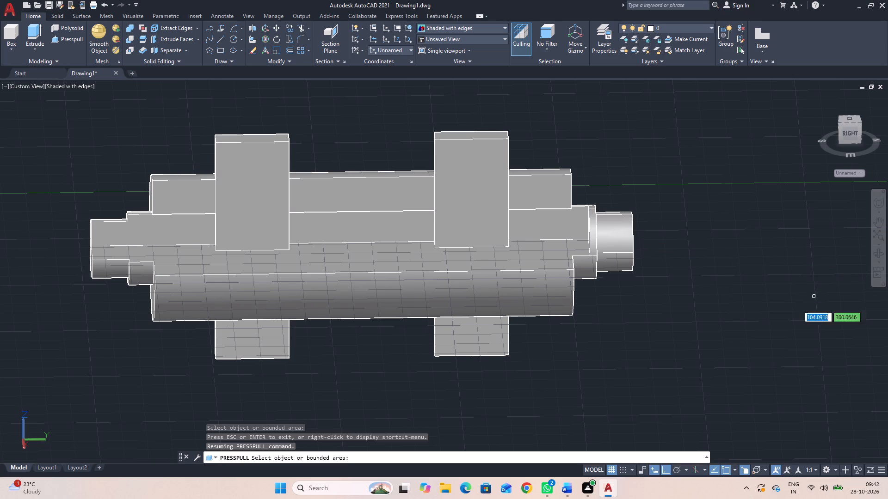
left_click_drag(592, 414, 656, 408)
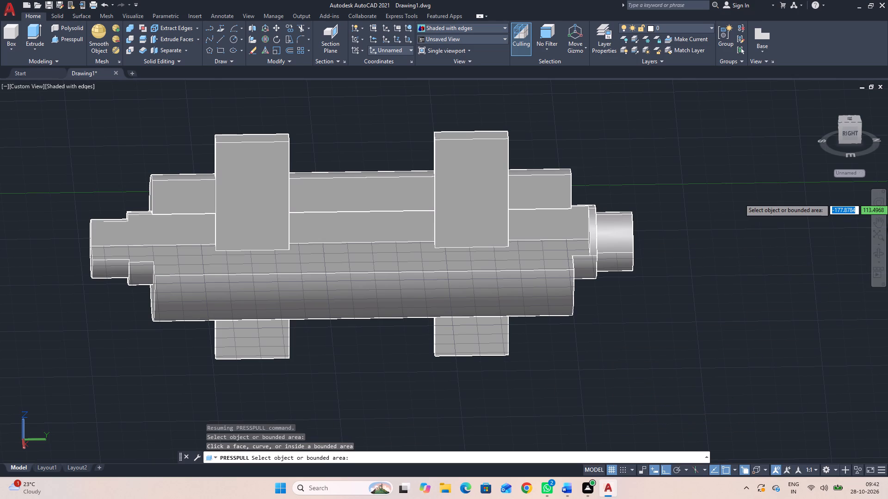
left_click(880, 252)
left_click_drag(678, 383, 726, 384)
key("Escape")
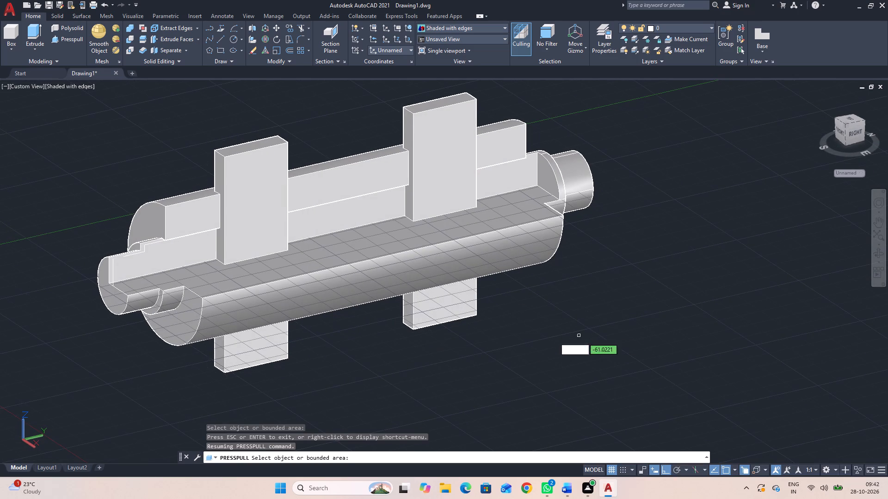
left_click(545, 183)
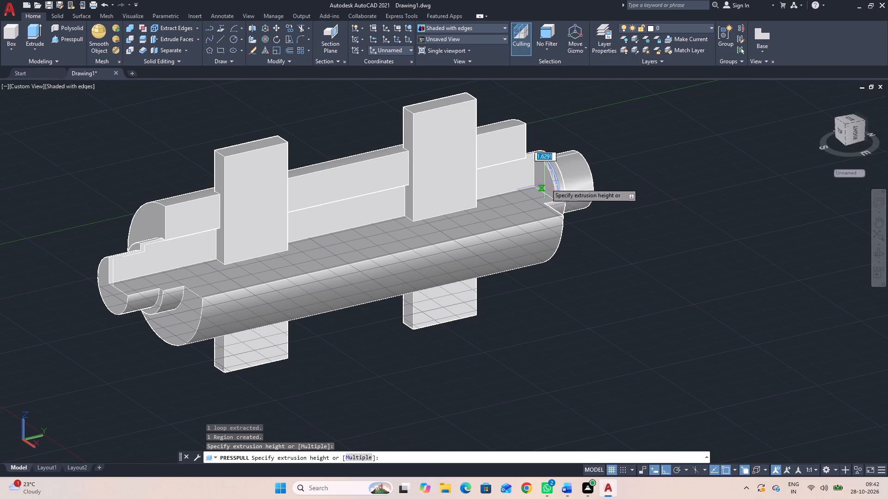
left_click(633, 170)
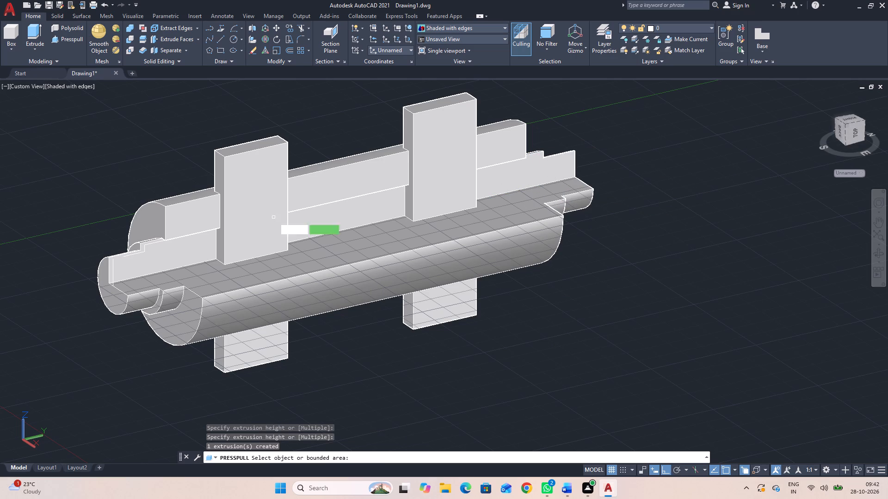
key("Escape")
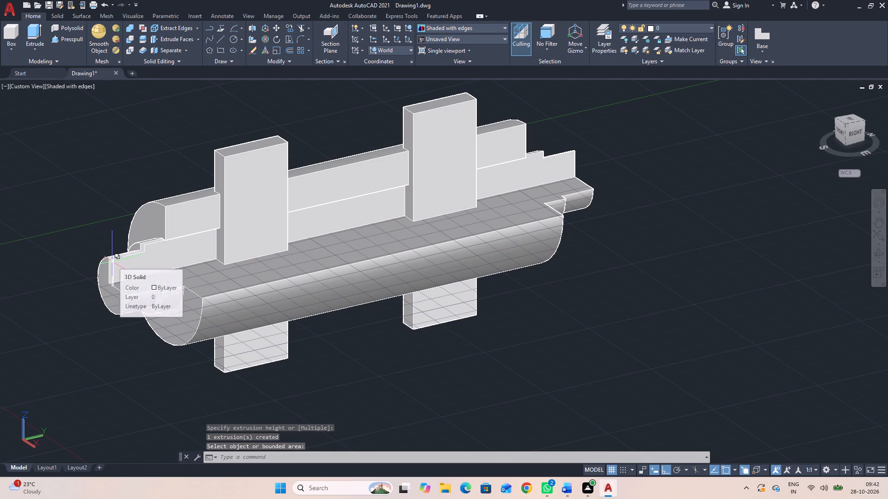
Delete the leftover vertical line at the front shaft end of the cut's back wall.
left_click(112, 262)
scroll(129, 255, "up", 4)
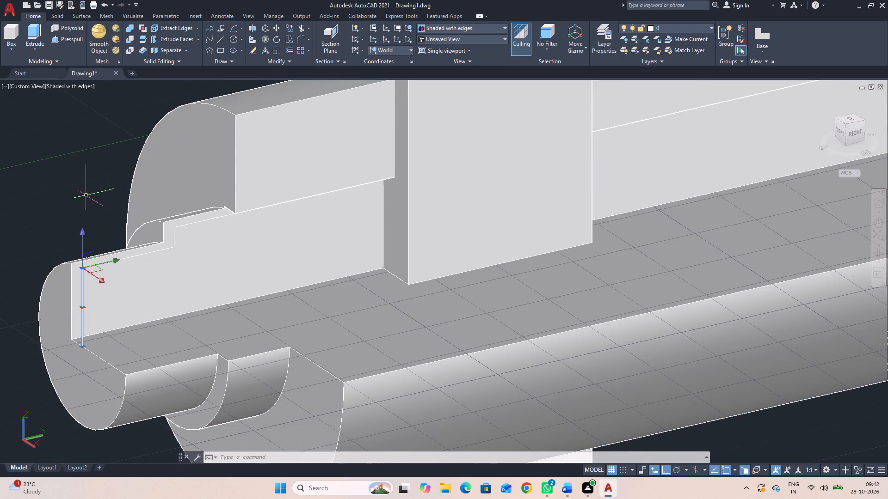
key("Delete")
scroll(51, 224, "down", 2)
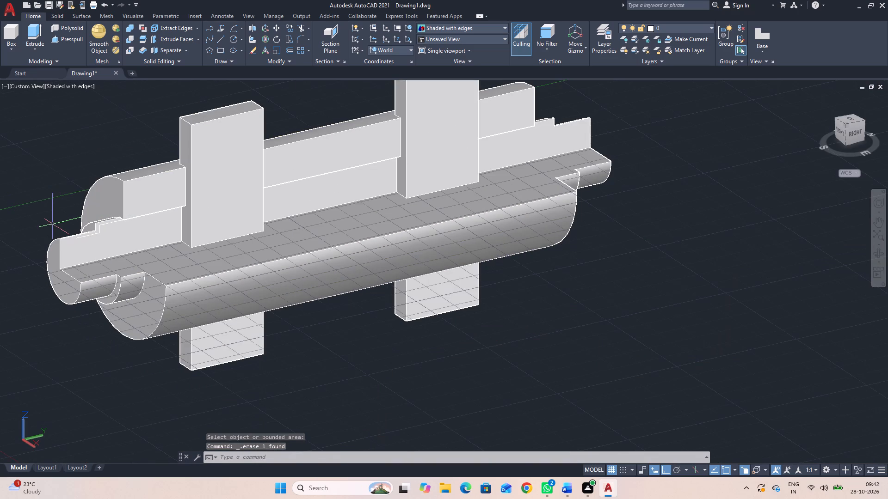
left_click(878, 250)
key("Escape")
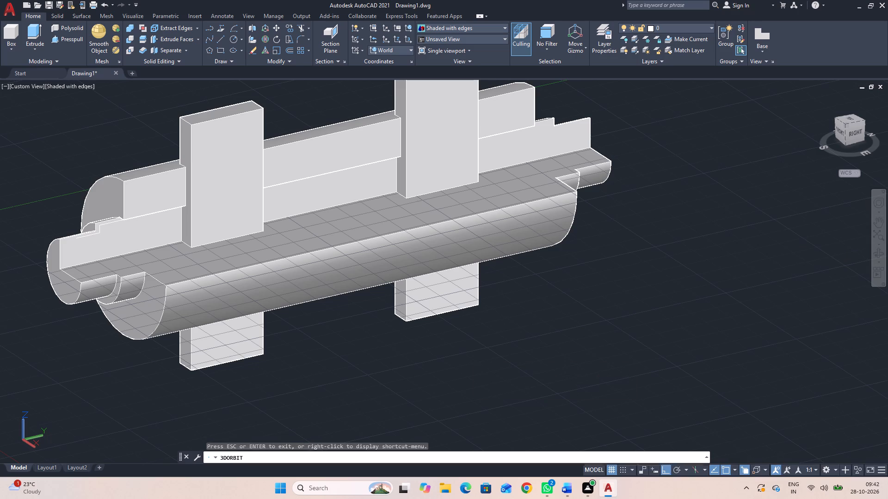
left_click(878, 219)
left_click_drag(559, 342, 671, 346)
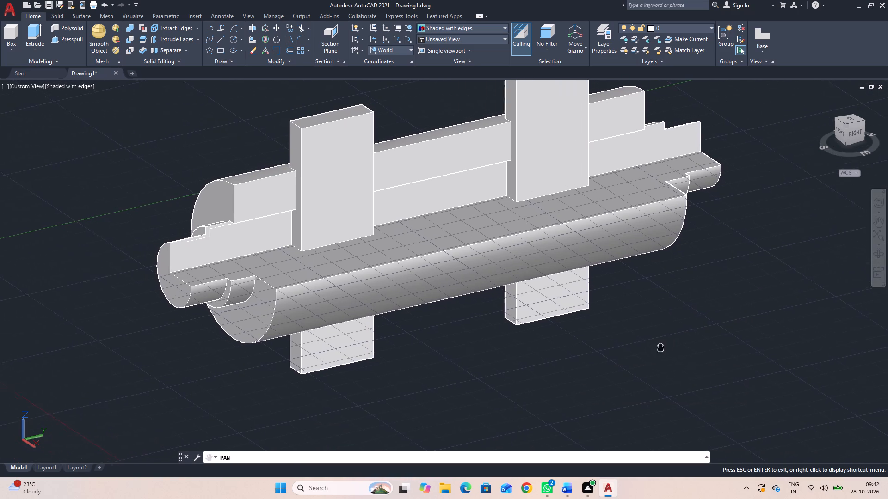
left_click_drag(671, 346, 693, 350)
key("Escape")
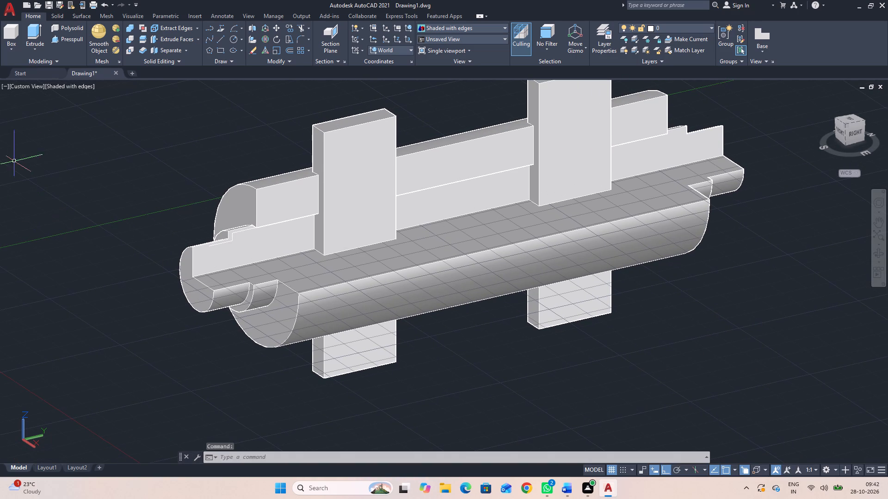
Create a cylinder of radius 12 centred on the front shaft end, with its axis extending 5 units along +Y.
left_click(10, 48)
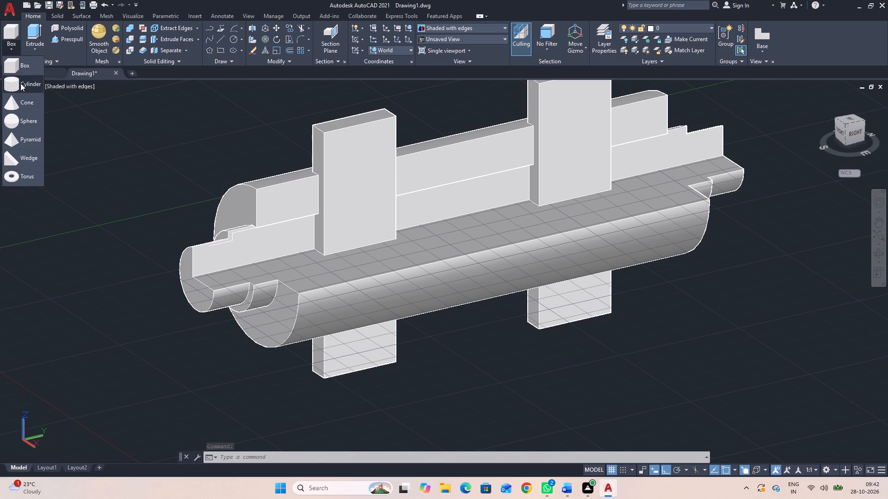
left_click(20, 83)
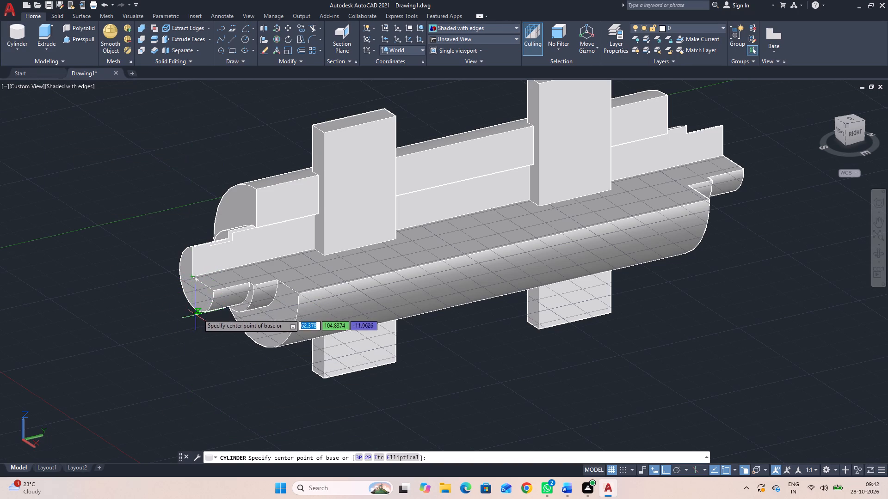
scroll(196, 291, "up", 4)
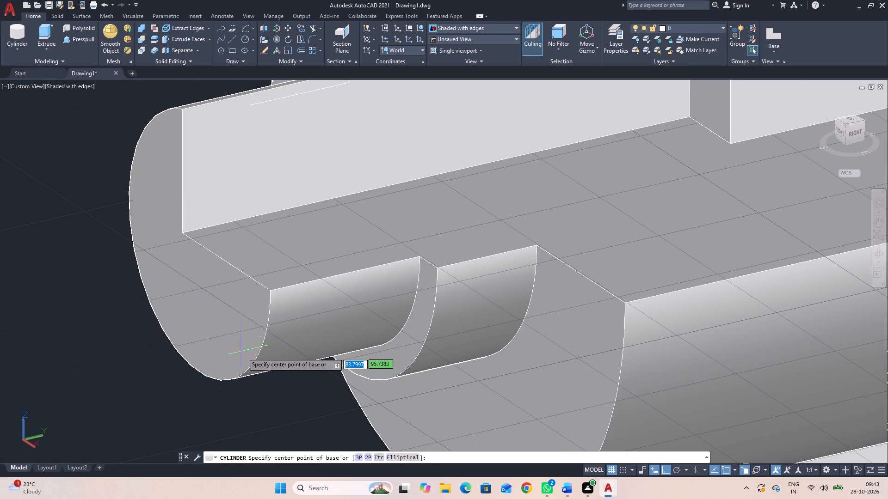
left_click(197, 244)
scroll(232, 259, "down", 2)
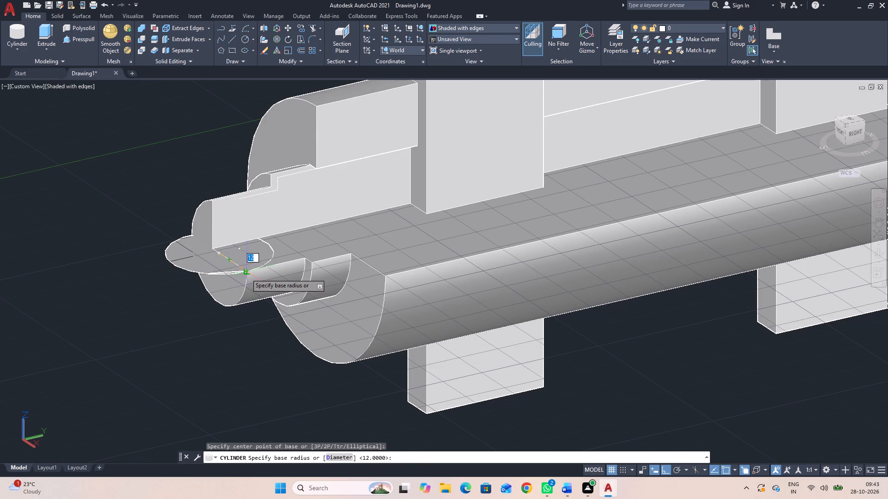
left_click(246, 274)
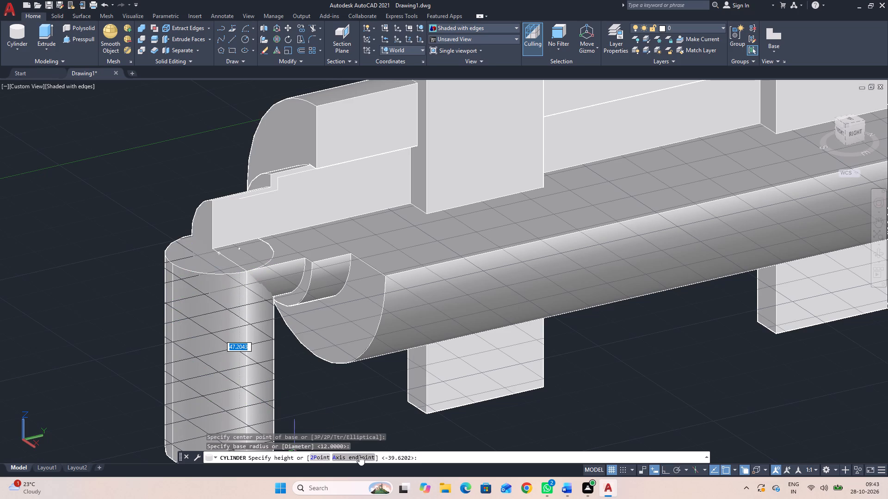
left_click(361, 455)
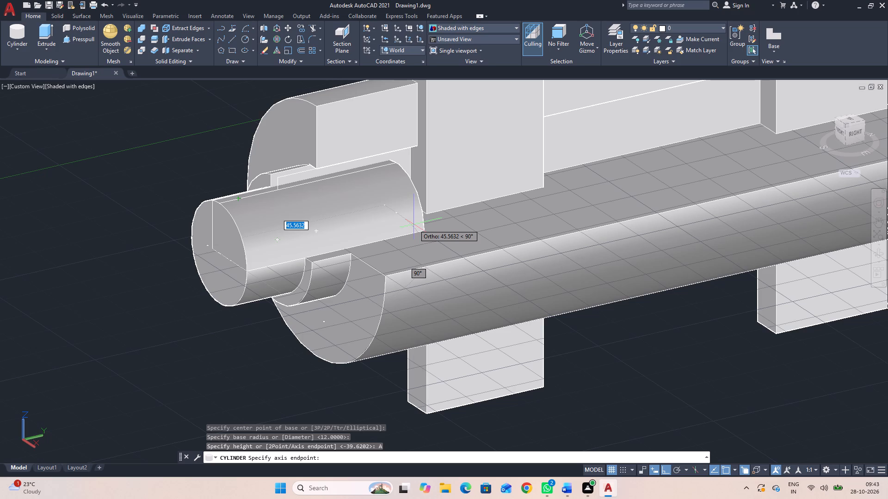
key("5")
key("Return")
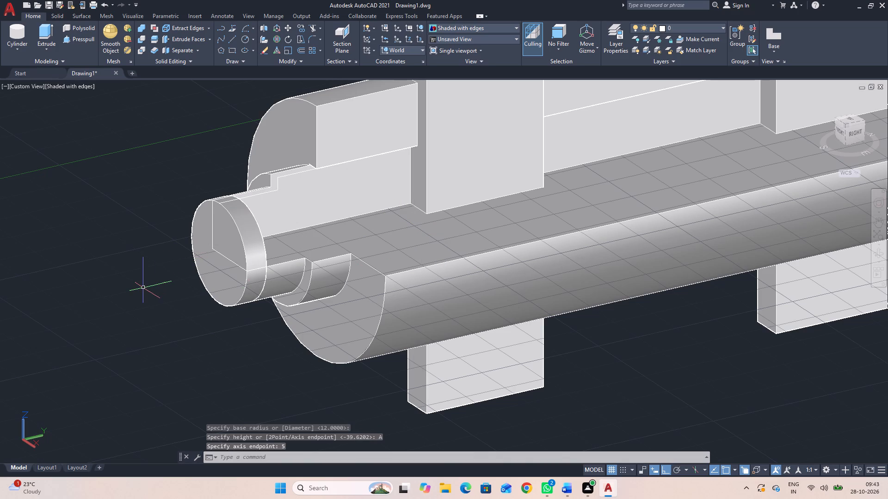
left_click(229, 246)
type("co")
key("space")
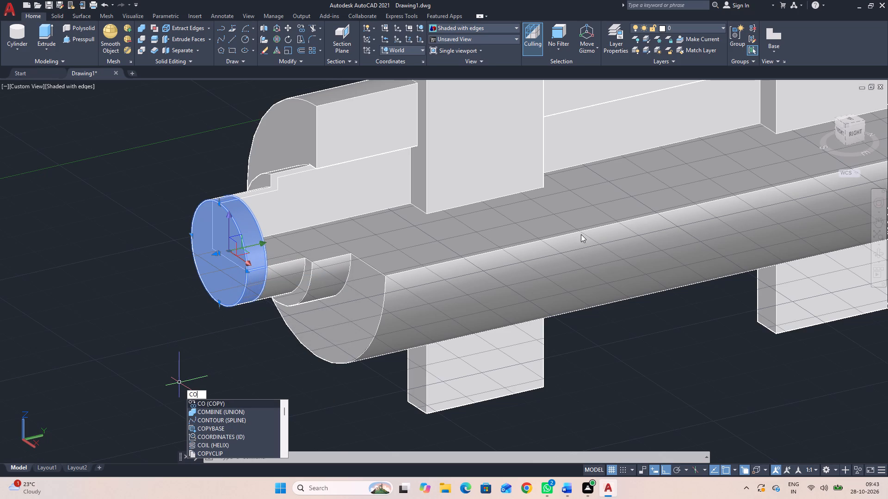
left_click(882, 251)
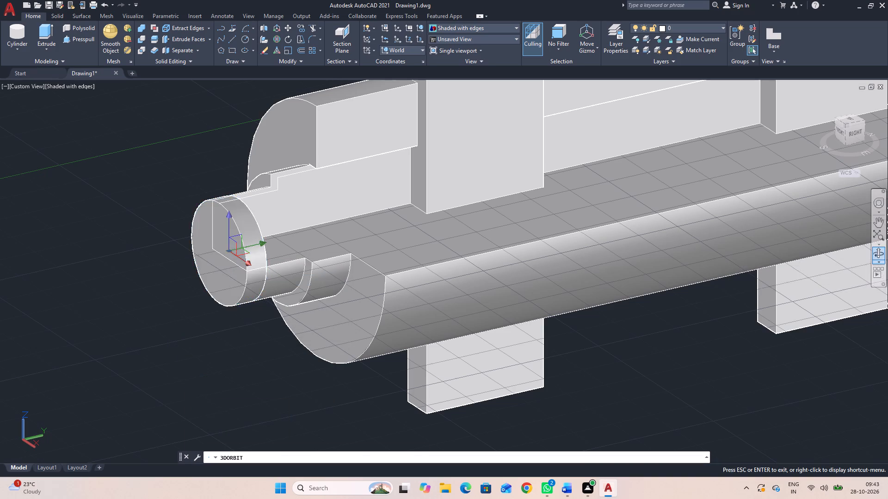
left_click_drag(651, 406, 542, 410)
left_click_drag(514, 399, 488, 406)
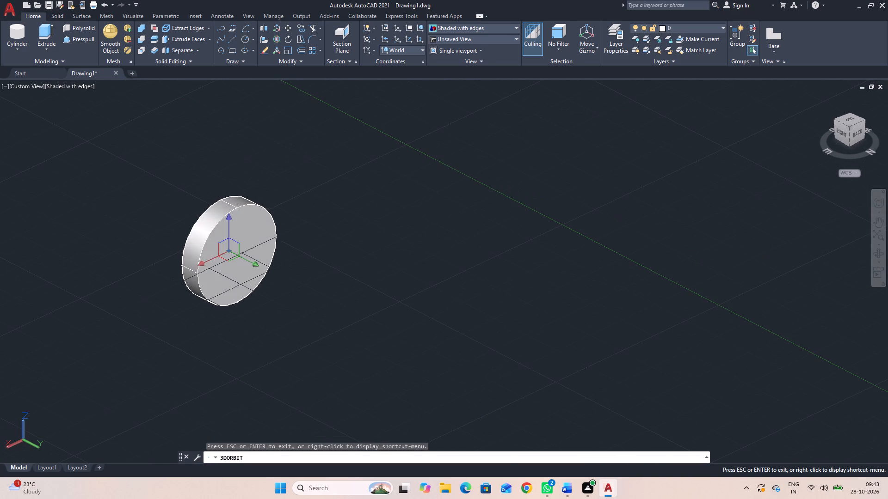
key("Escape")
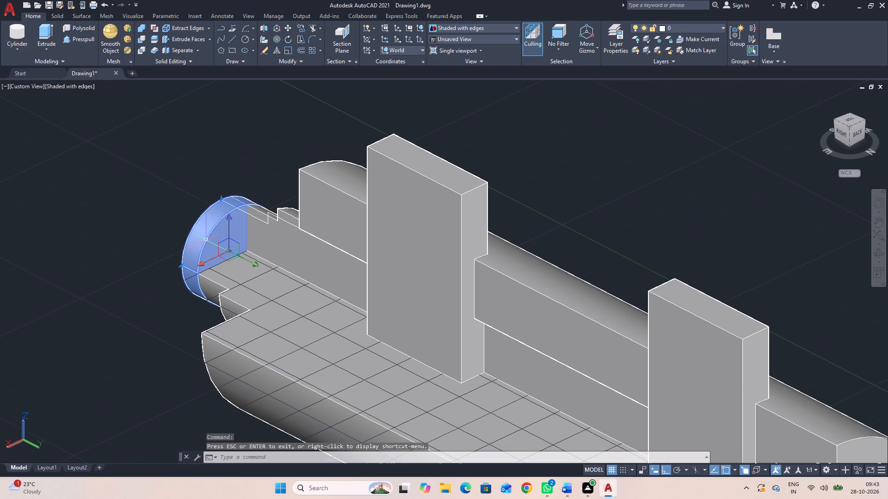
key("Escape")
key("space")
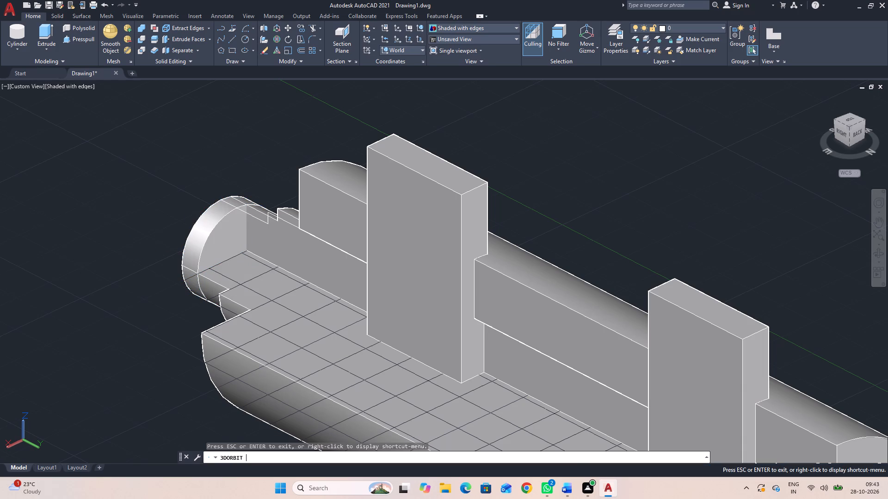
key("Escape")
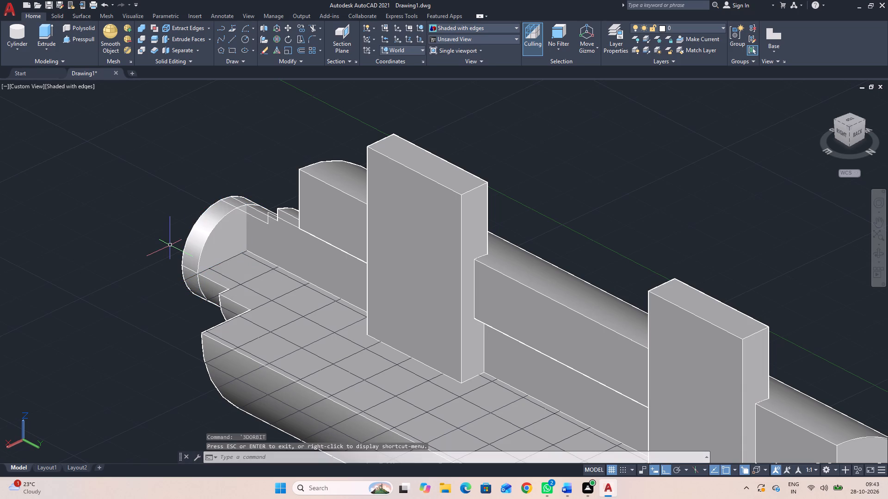
Copy the 5-unit-thick disc from the front shaft end to the rear shaft end, 217 units along +Y.
left_click(198, 237)
type("co")
key("space")
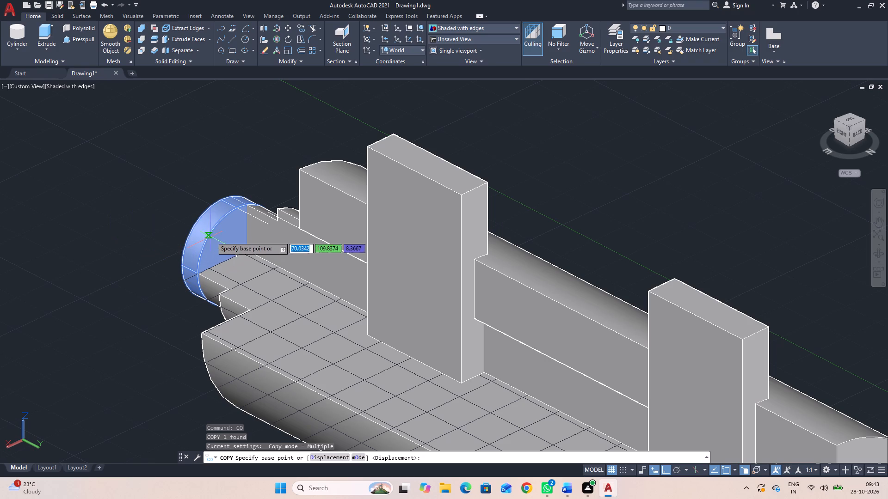
left_click(240, 254)
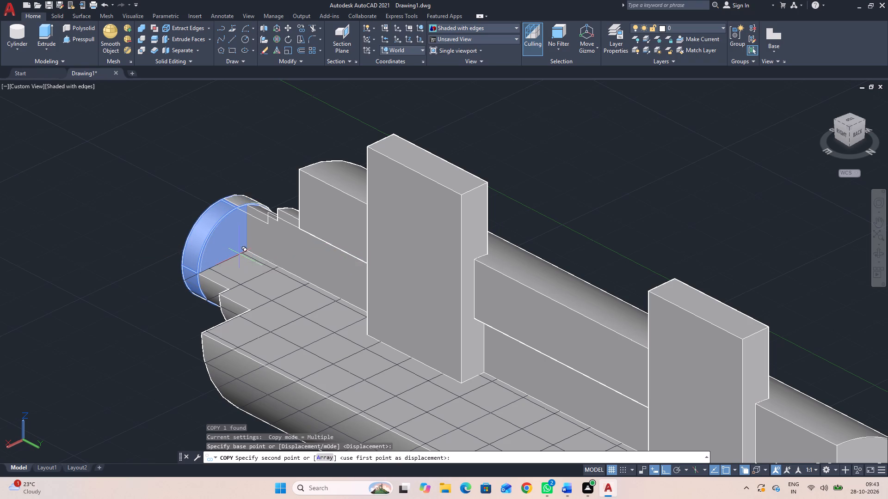
scroll(240, 256, "down", 3)
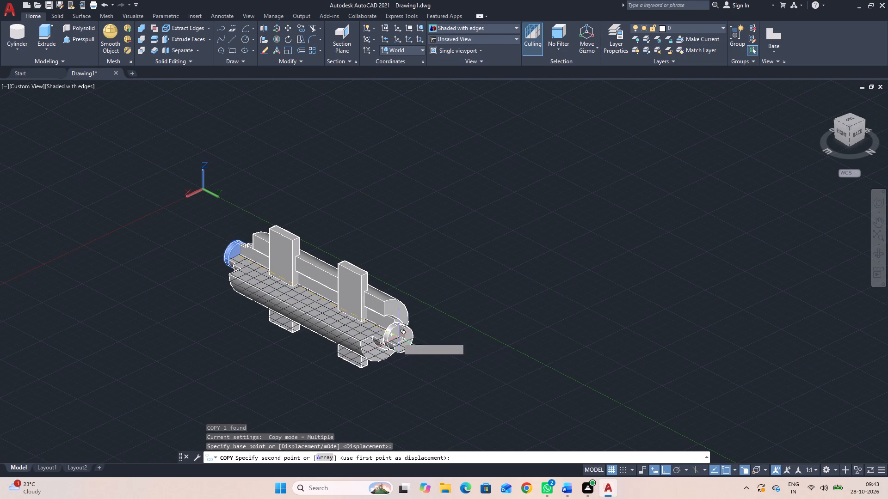
scroll(405, 337, "up", 4)
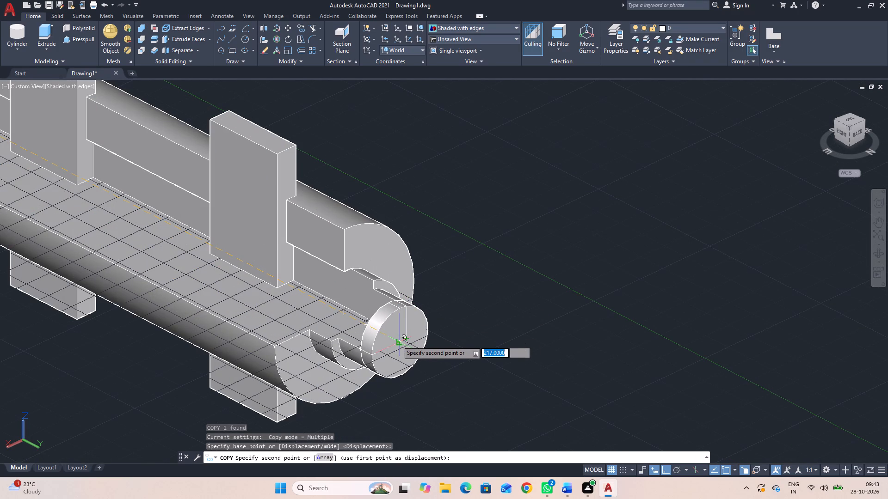
left_click(399, 341)
scroll(463, 323, "down", 2)
key("Escape")
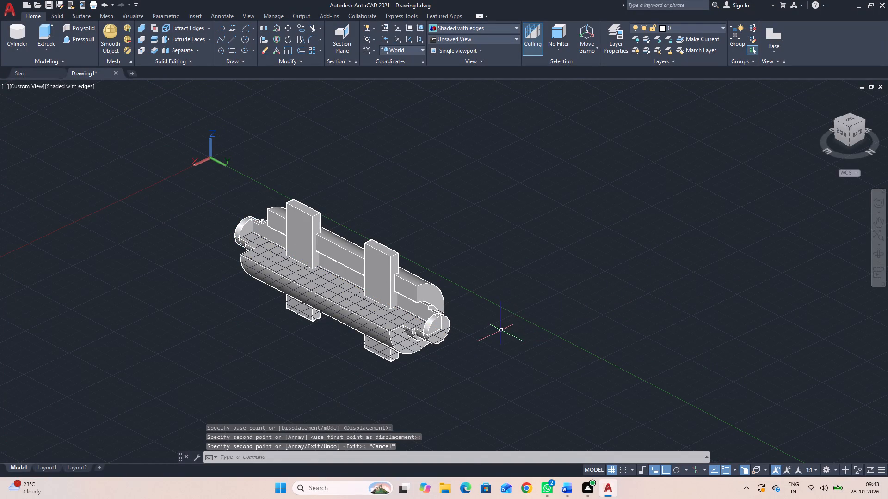
key("Escape")
left_click(501, 351)
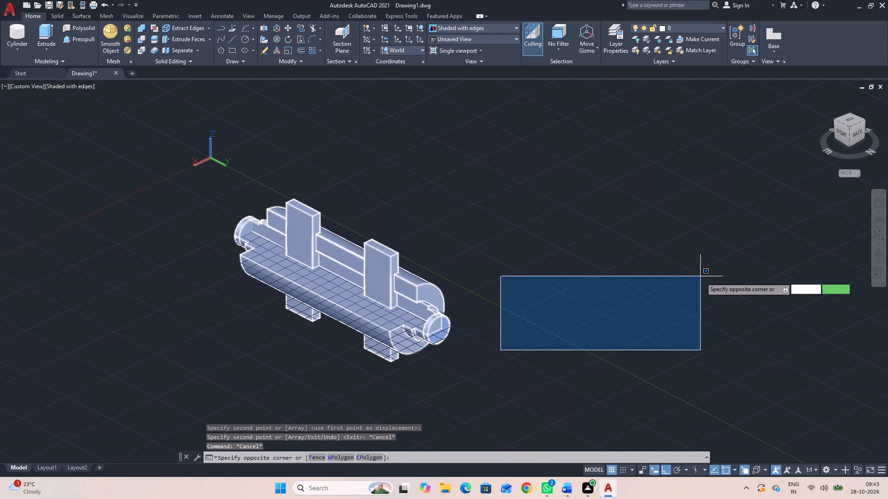
key("Escape")
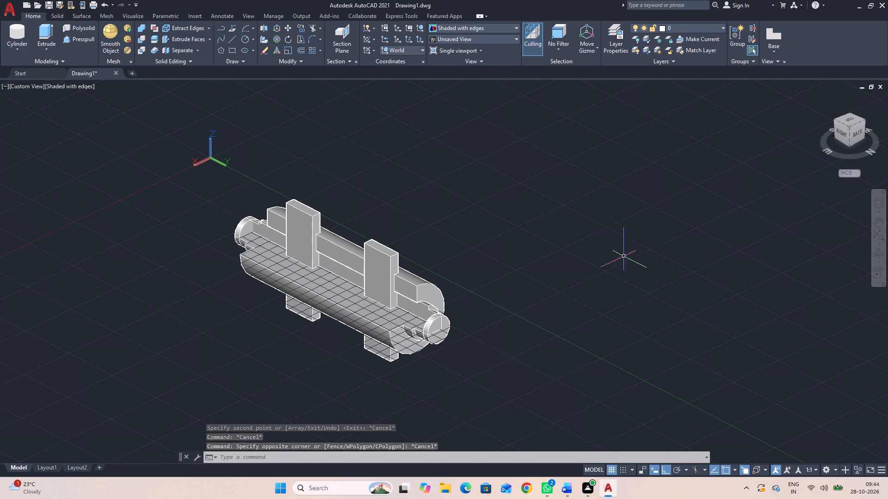
Union the roller body, the boxes and both shaft-end discs into one solid.
key("u")
type("ni")
key("o")
type("n")
key("space")
left_click(487, 349)
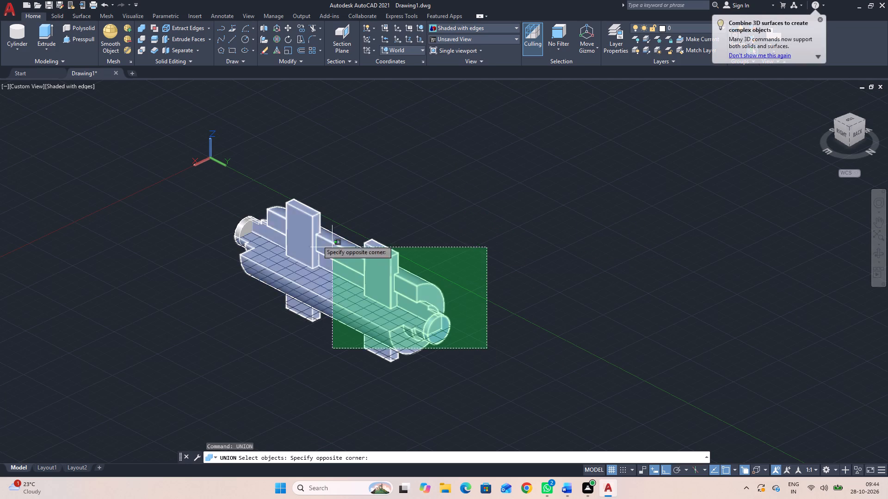
left_click(220, 204)
key("space")
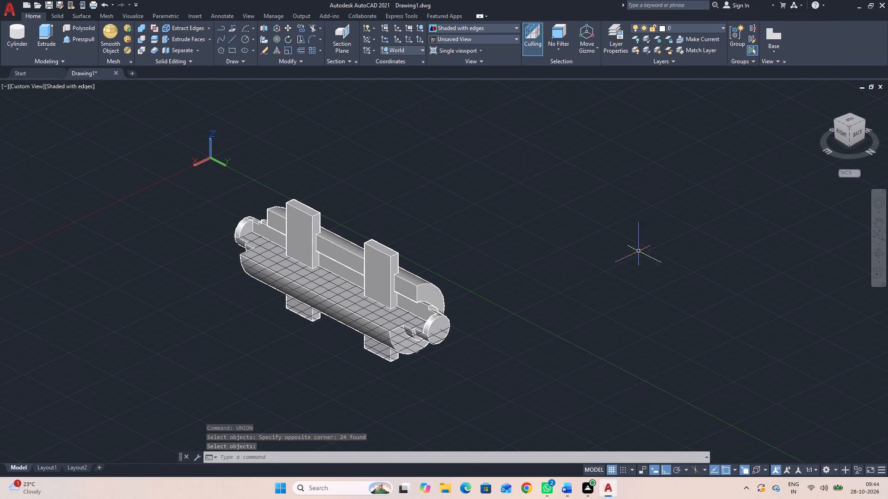
In the SE Isometric view, move the united solid along +Y, clear of the leftover construction lines.
left_click(459, 37)
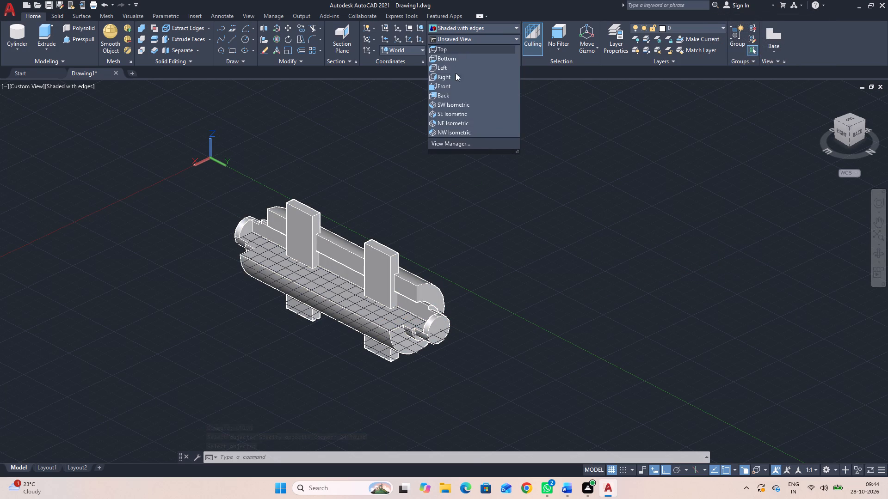
left_click(457, 115)
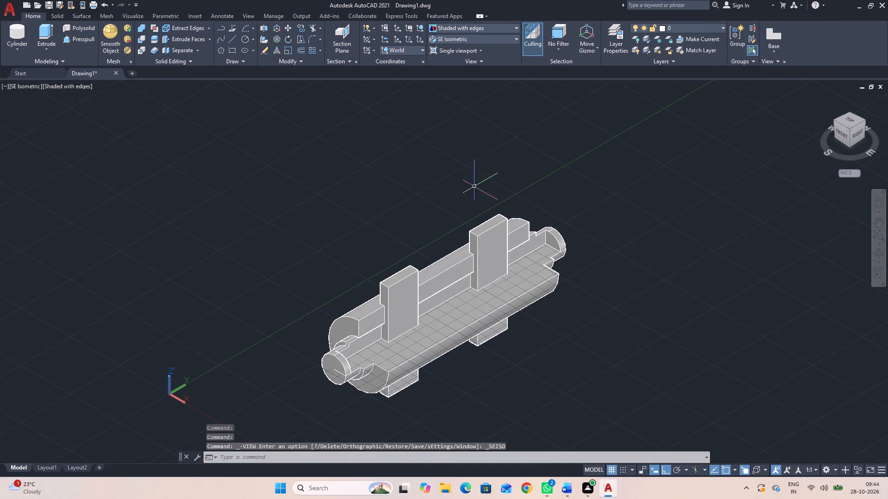
left_click(418, 296)
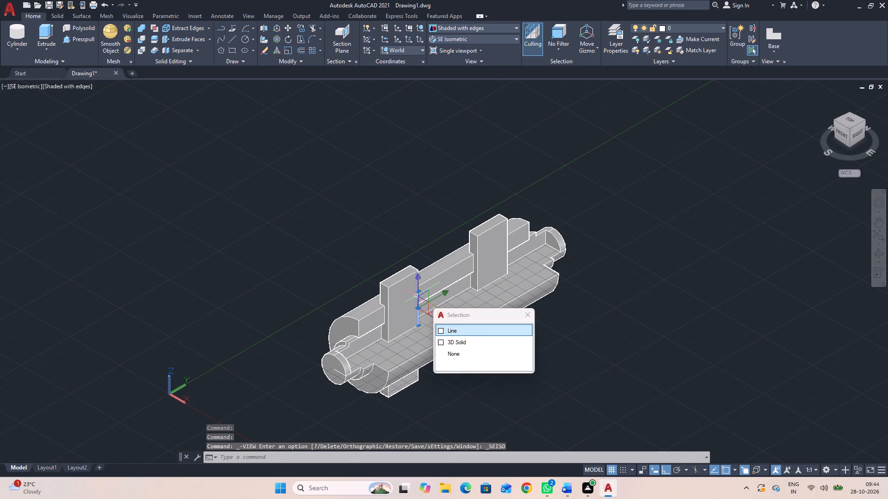
key("Escape")
left_click(448, 262)
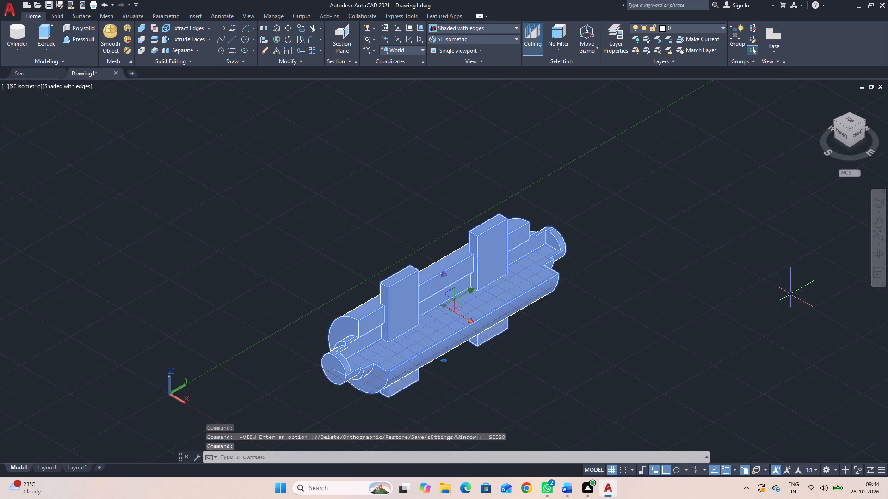
key("m")
key("space")
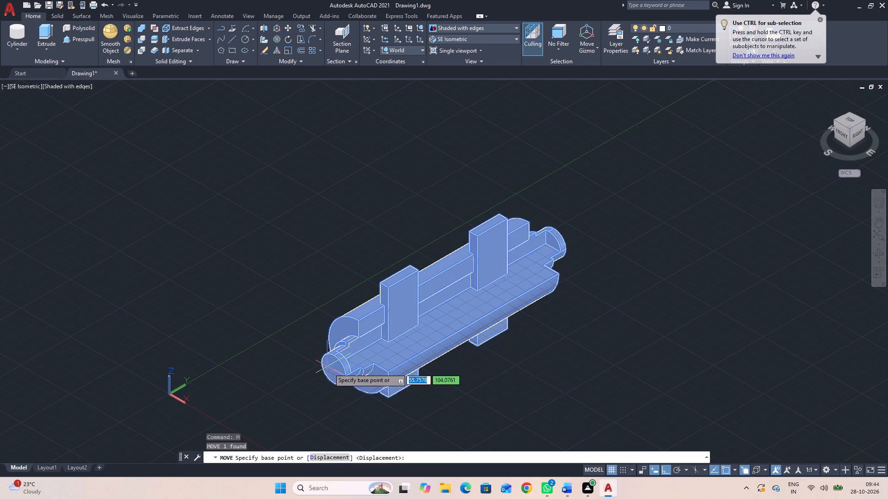
left_click(333, 370)
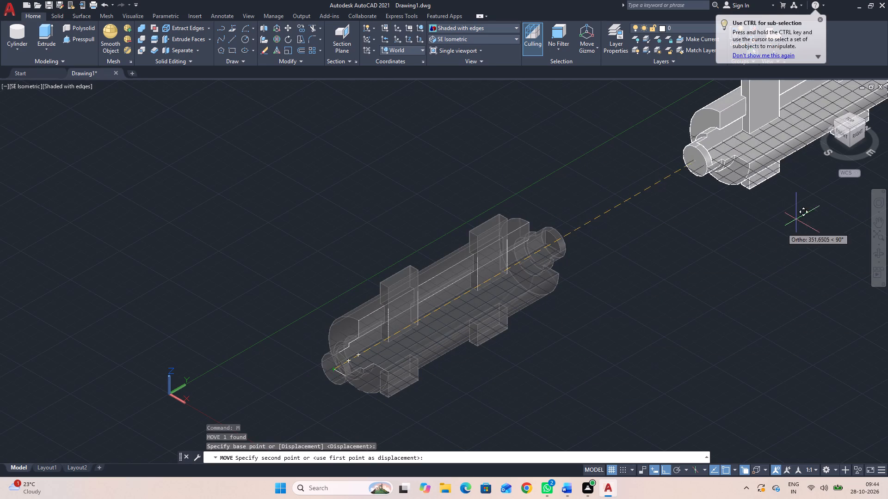
left_click(764, 236)
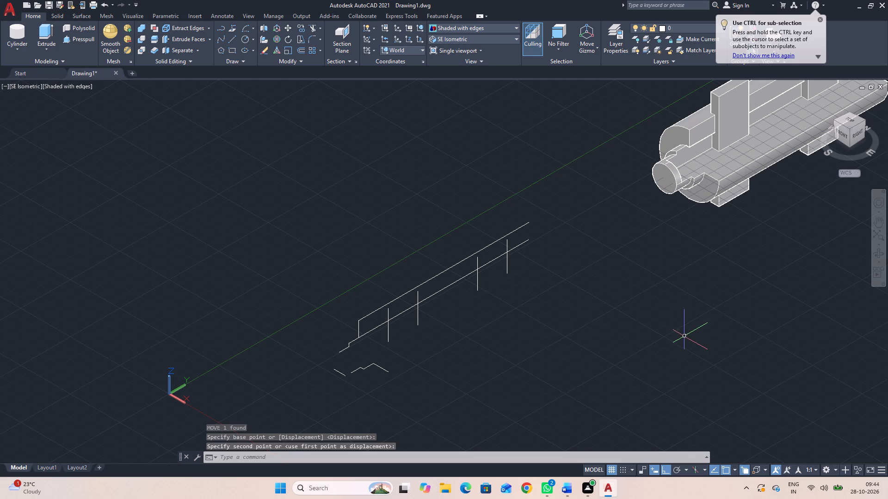
Delete all the leftover construction lines at the solid's former location.
left_click(586, 203)
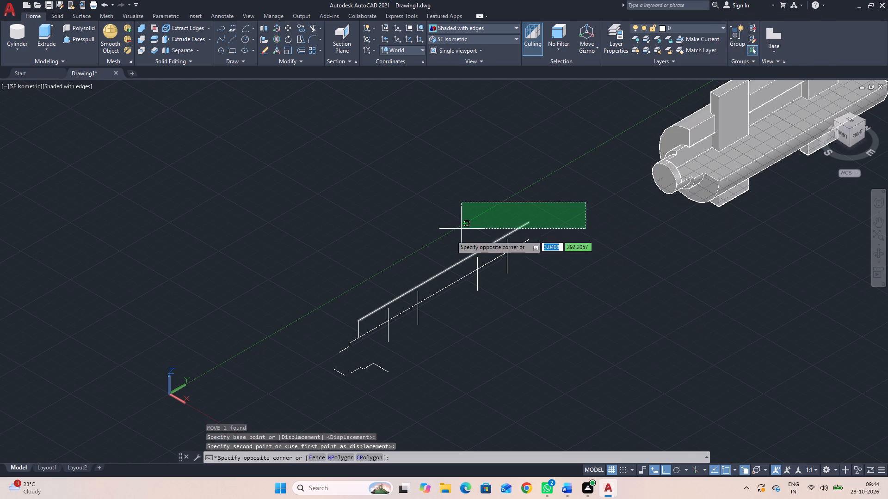
left_click(313, 408)
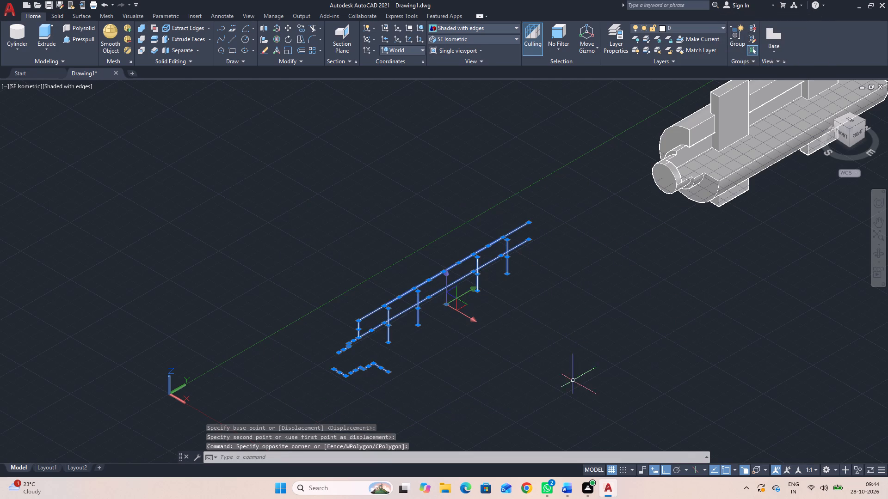
key("Delete")
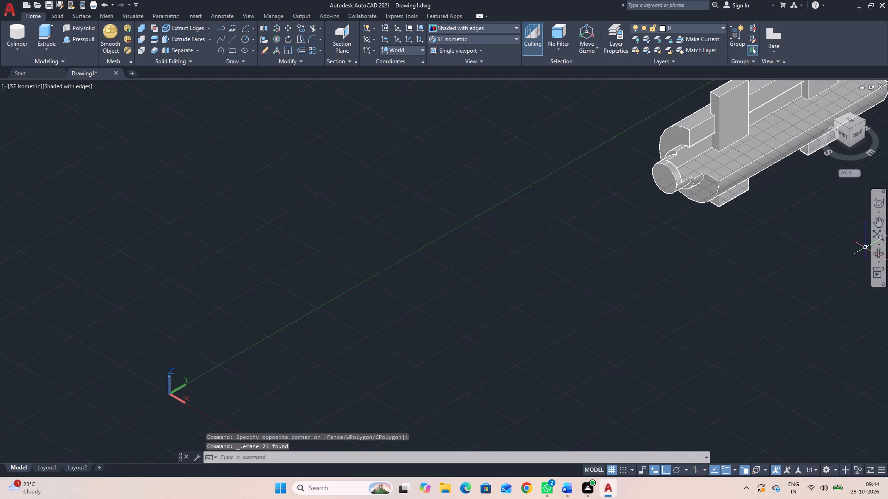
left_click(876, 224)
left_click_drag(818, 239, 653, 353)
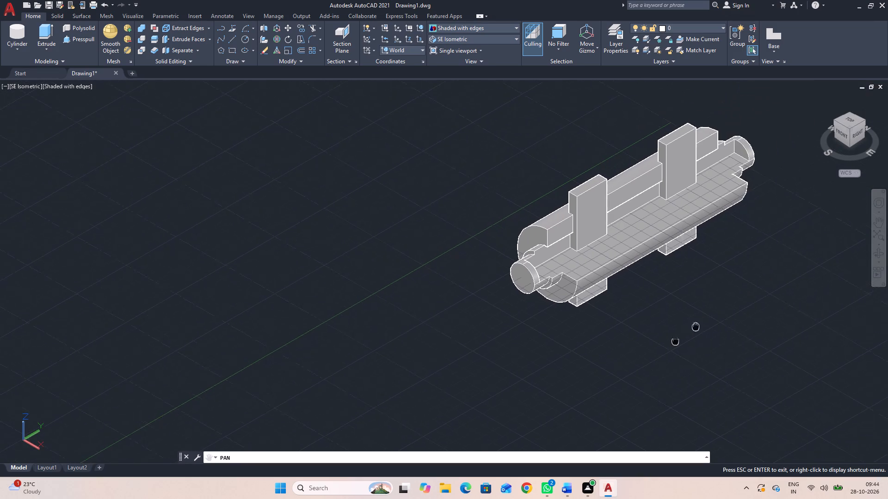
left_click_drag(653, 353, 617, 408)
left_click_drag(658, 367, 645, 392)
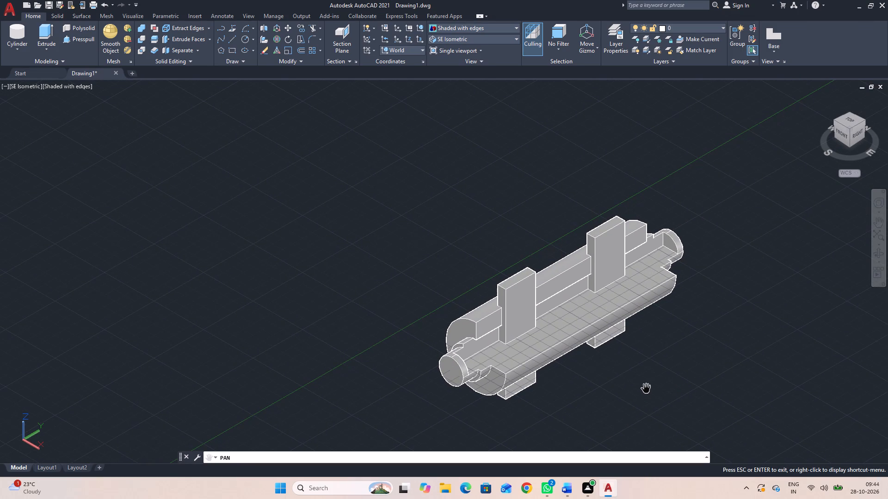
Move the united roller solid straight up along +Z so that it clears the ground grid.
key("Escape")
left_click(576, 325)
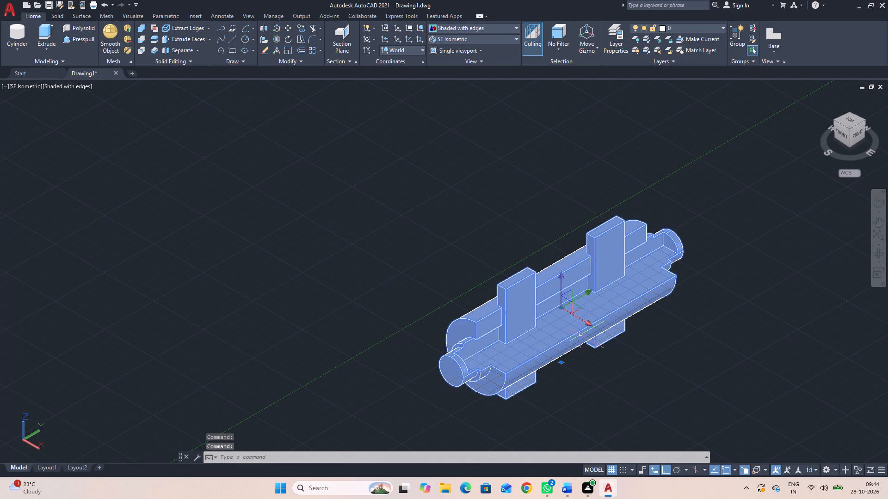
type("m")
key("space")
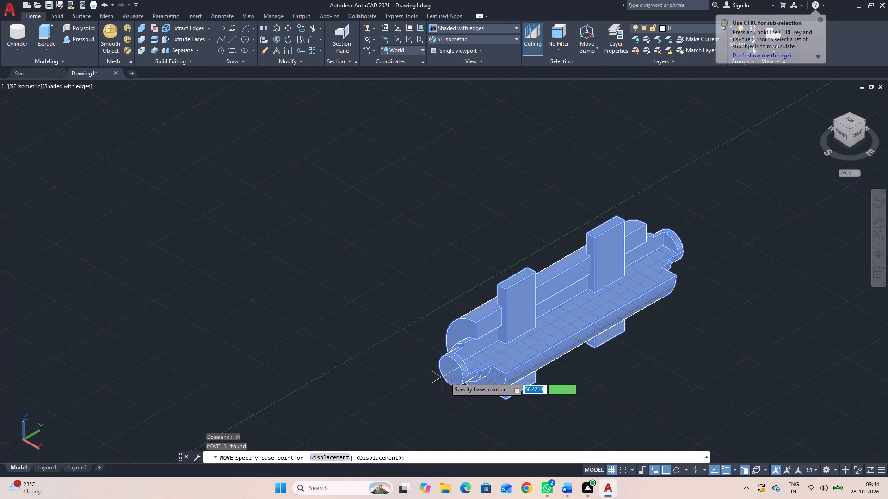
left_click(451, 372)
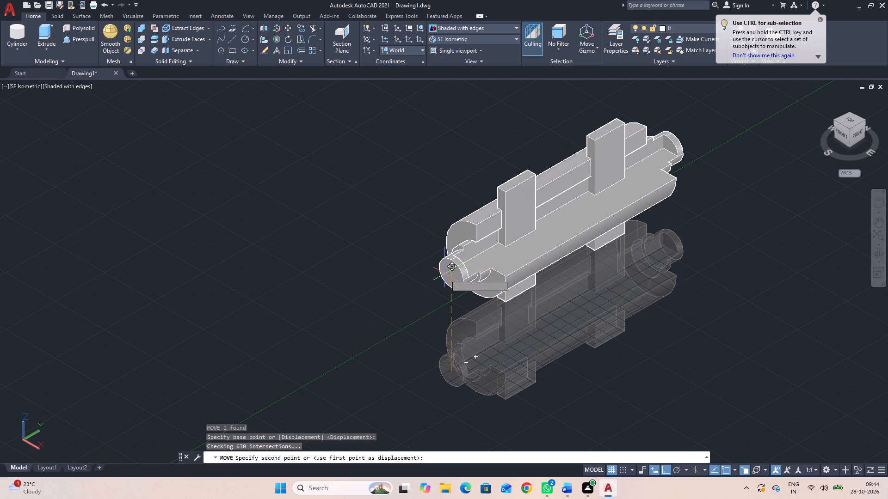
left_click(445, 247)
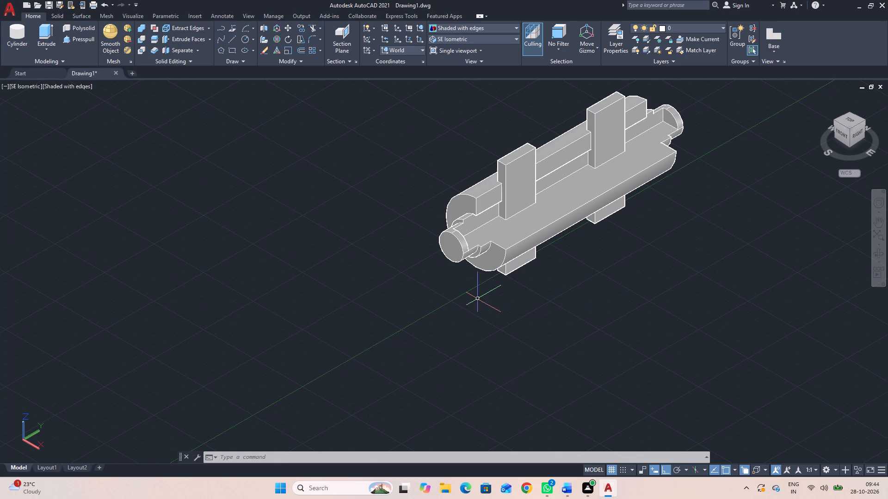
Draw a line along the horizontal cut face, from the front end's inner corner to the matching rear corner.
type("l")
key("space")
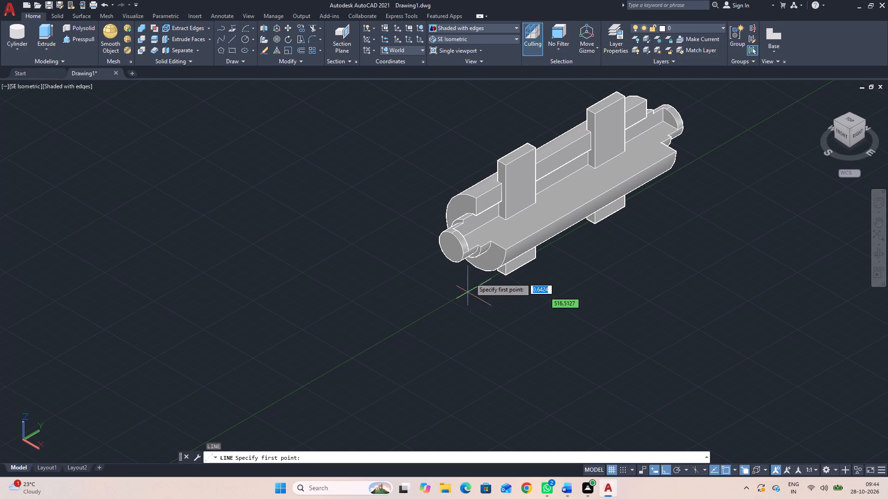
left_click(493, 239)
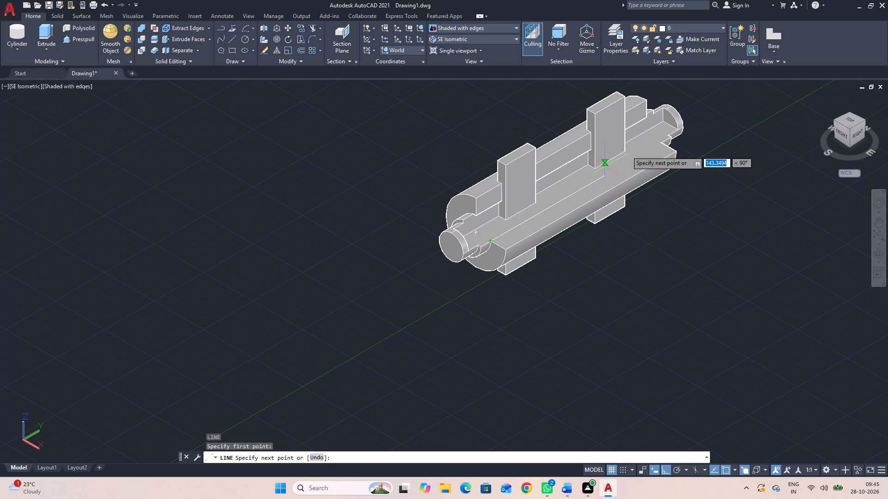
left_click(661, 141)
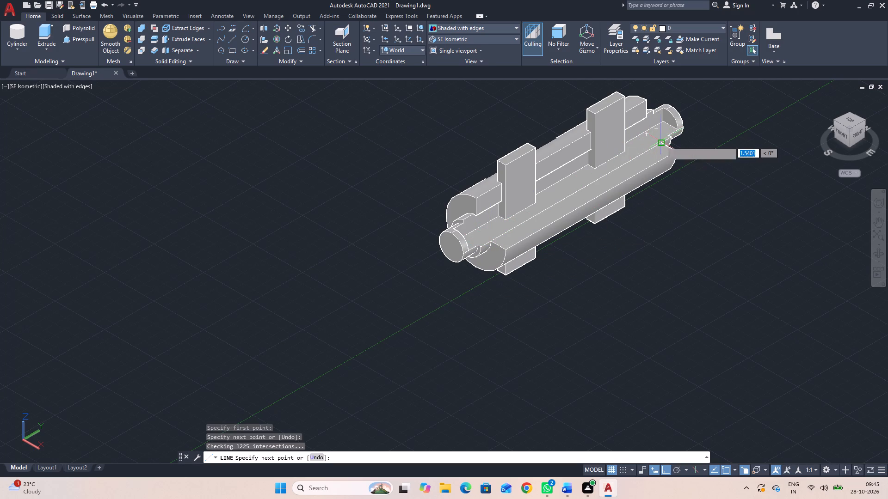
key("Escape")
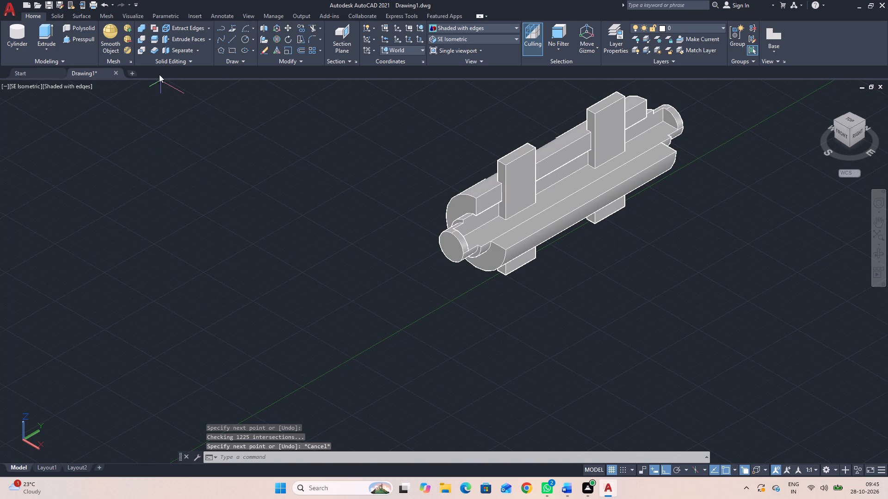
Presspull the inner strip of the horizontal cut face, bounded by the new line, downward by 3 units.
left_click(83, 38)
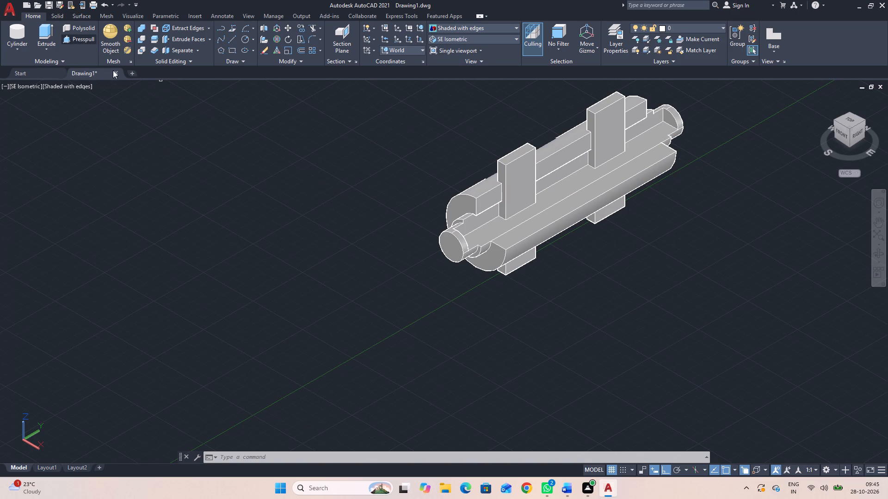
left_click(497, 230)
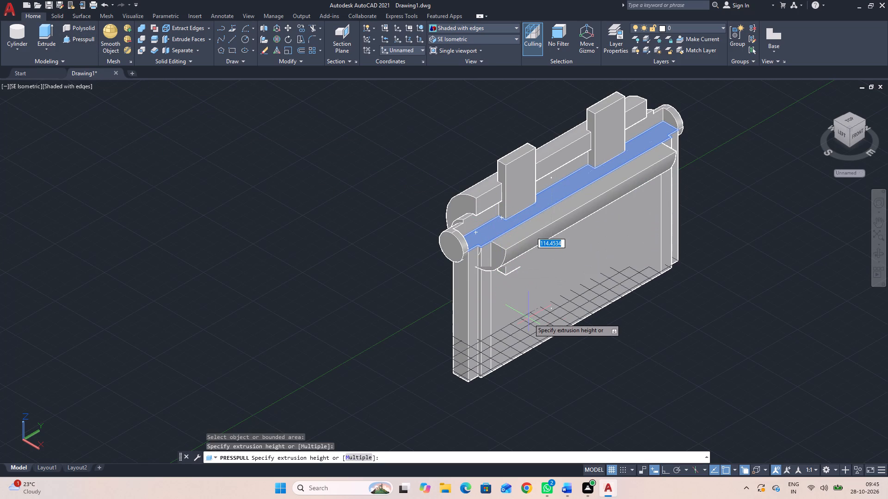
key("3")
key("Return")
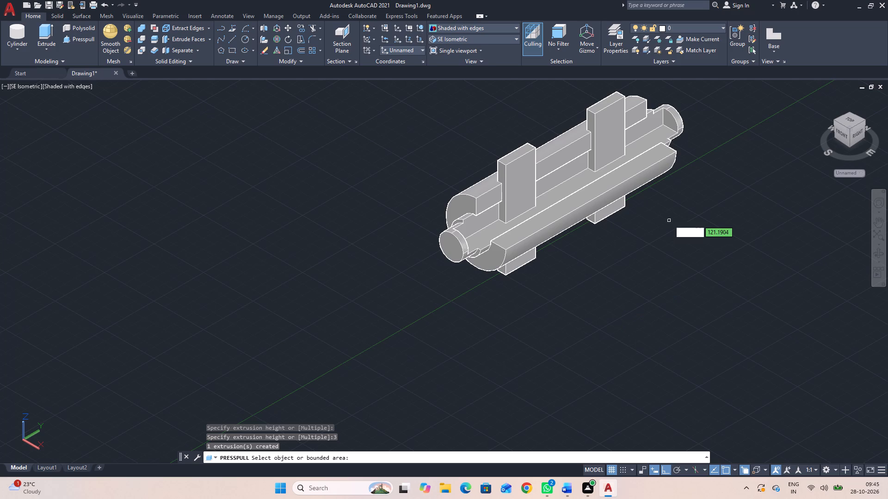
key("Escape")
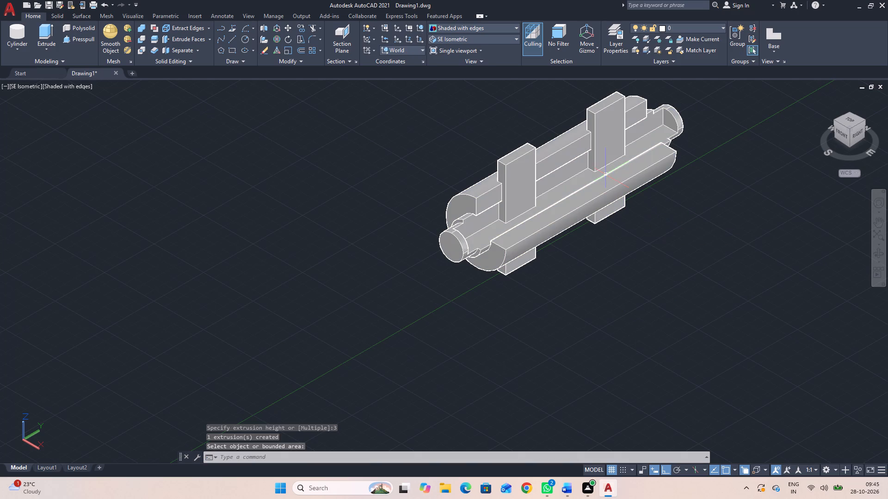
Delete the dividing line left along the edge of the horizontal cut face.
left_click(606, 175)
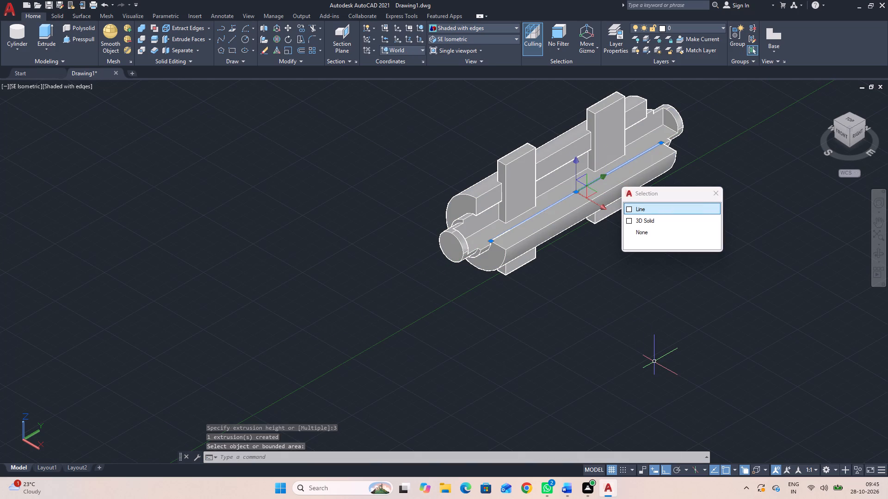
key("Delete")
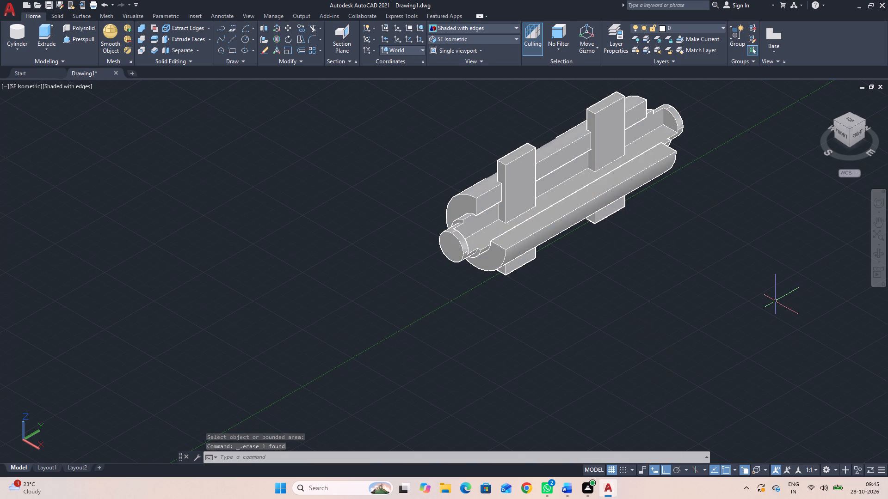
Switch to the 2D Wireframe visual style and examine the solid's edges up close.
left_click(463, 27)
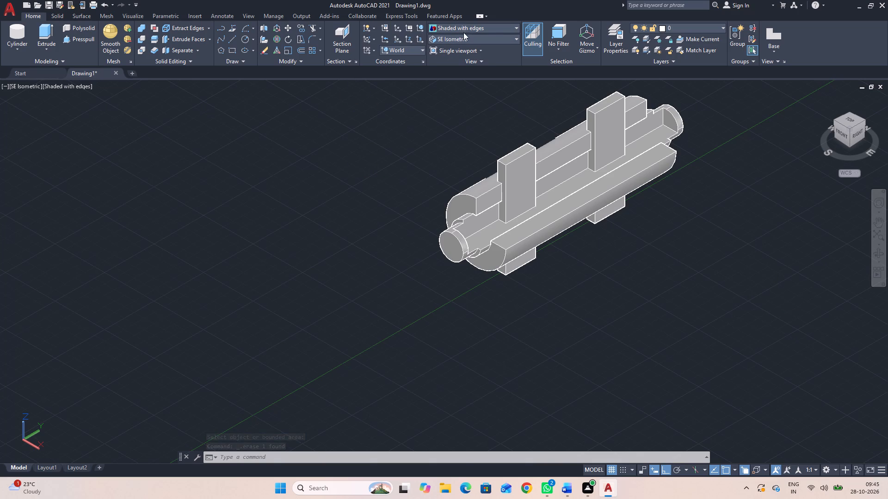
left_click(451, 47)
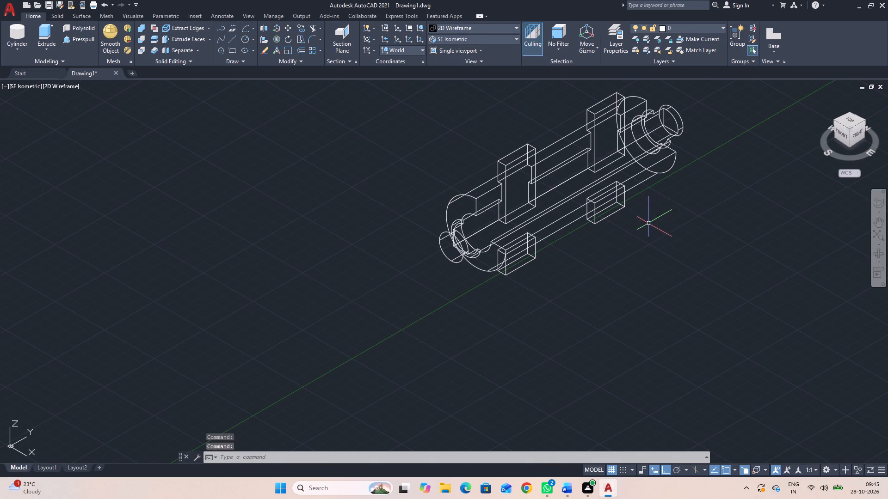
scroll(638, 216, "up", 3)
scroll(633, 223, "down", 2)
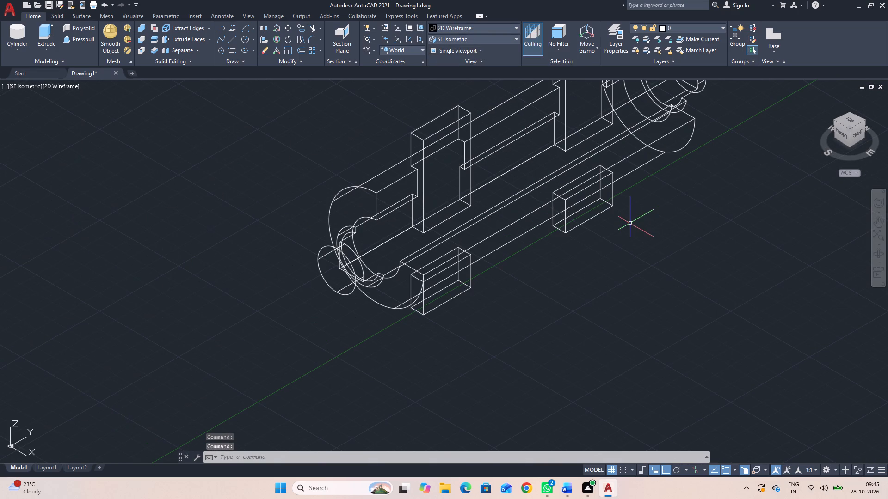
scroll(497, 237, "up", 1)
scroll(497, 237, "down", 1)
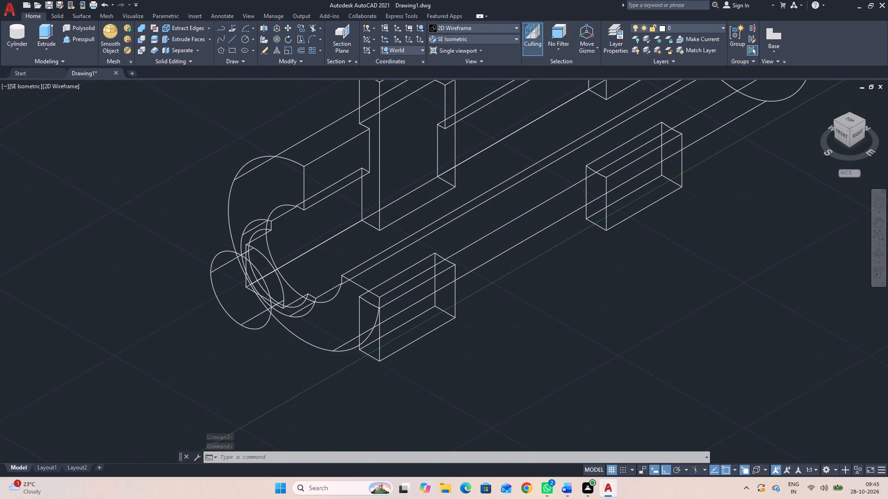
scroll(412, 185, "down", 1)
scroll(412, 185, "up", 2)
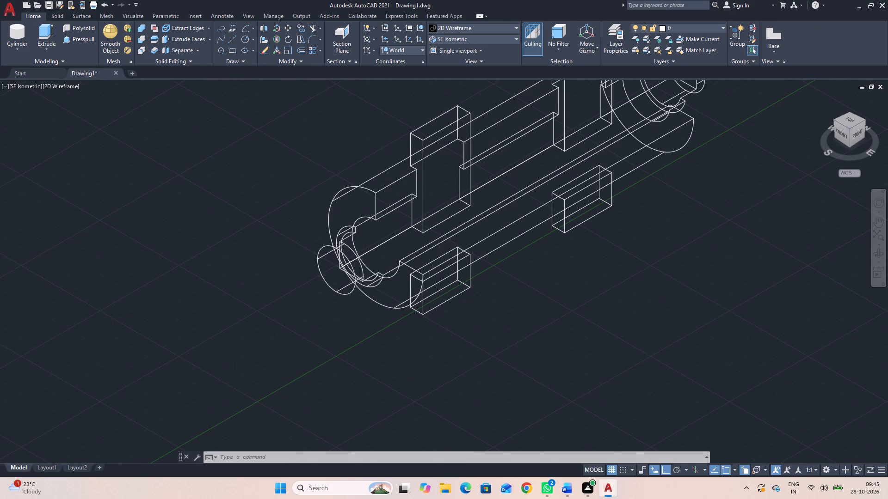
scroll(412, 185, "up", 1)
scroll(412, 185, "down", 1)
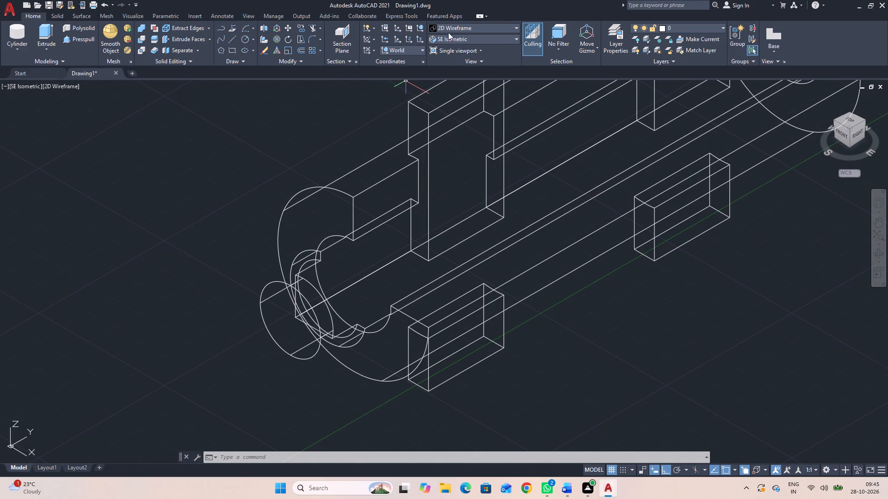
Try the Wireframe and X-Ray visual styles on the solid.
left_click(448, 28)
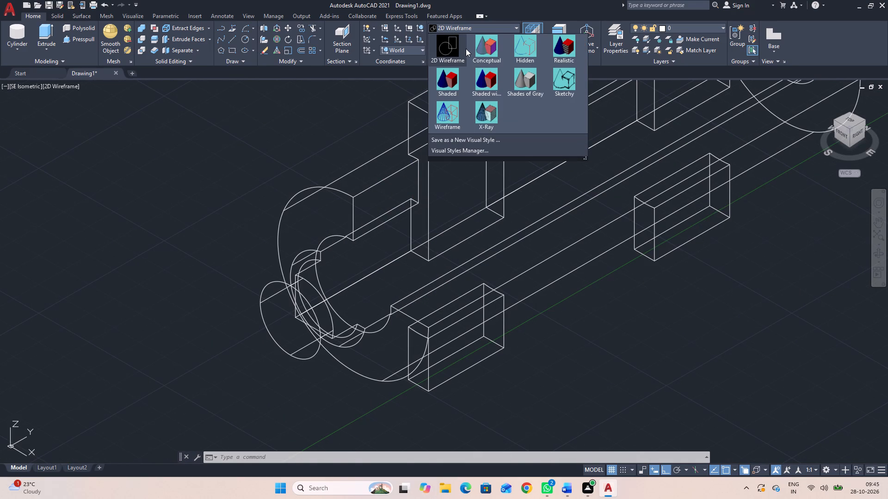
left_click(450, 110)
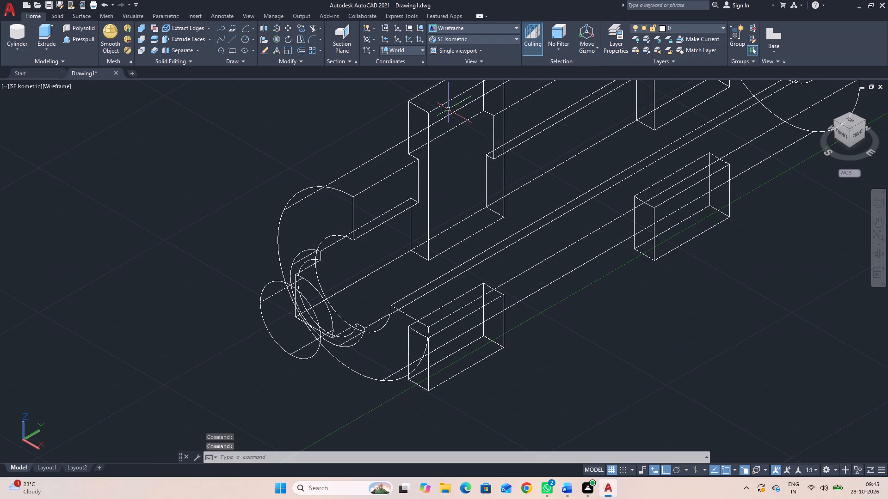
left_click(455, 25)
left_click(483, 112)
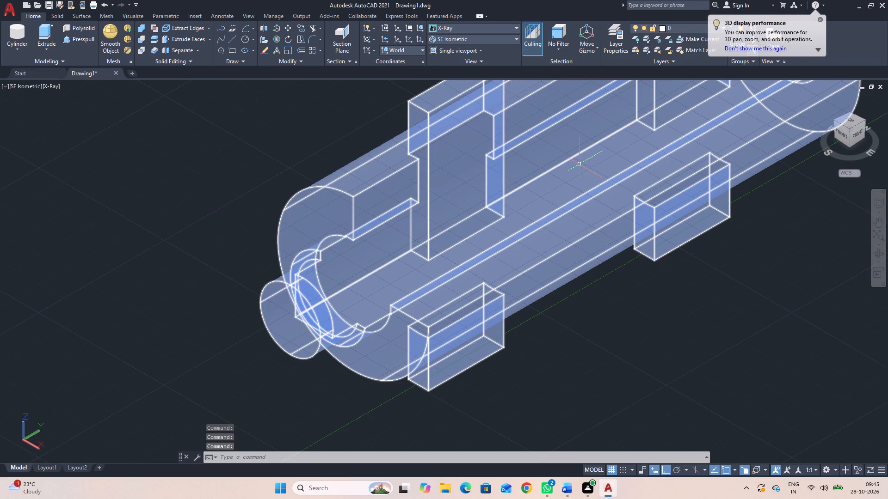
Set the visual style to Shades of Gray.
left_click(469, 29)
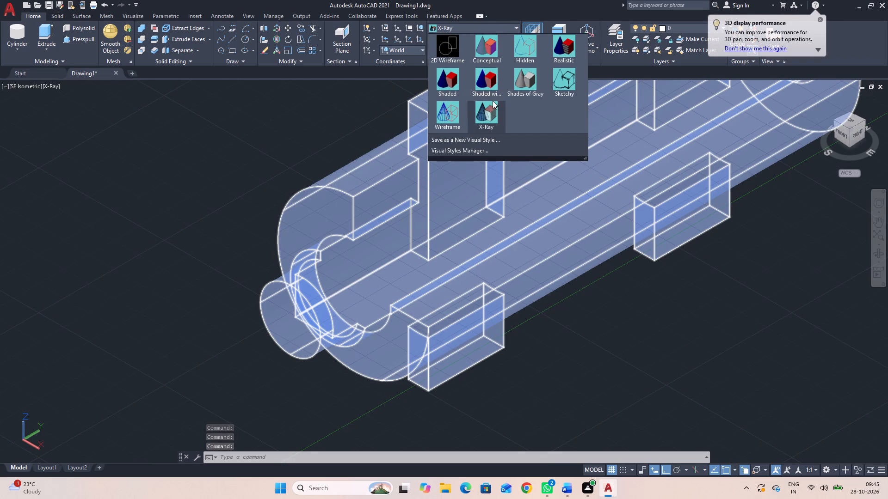
left_click(531, 84)
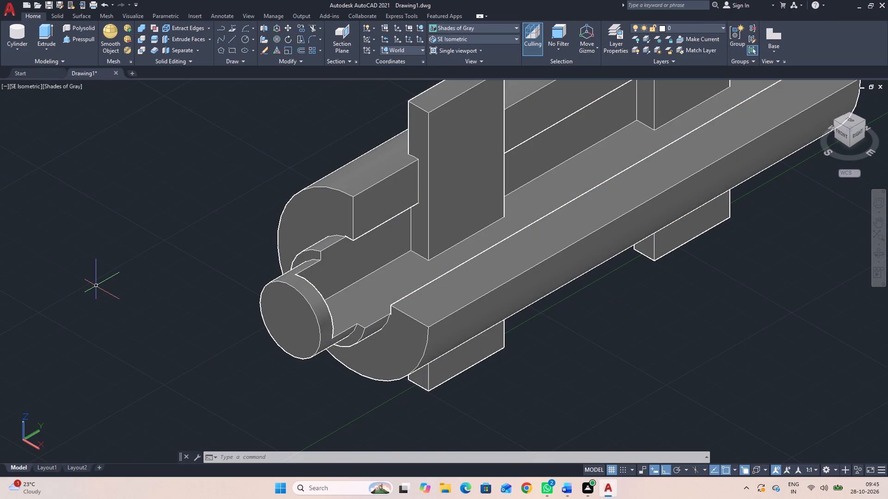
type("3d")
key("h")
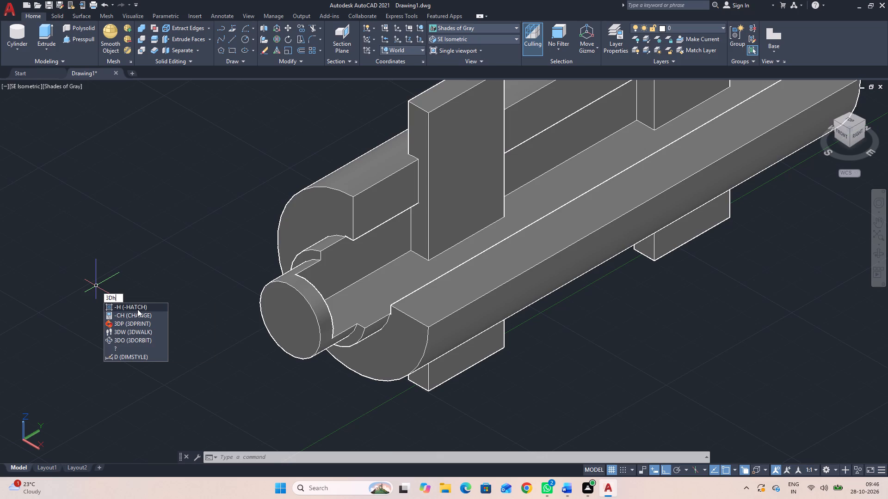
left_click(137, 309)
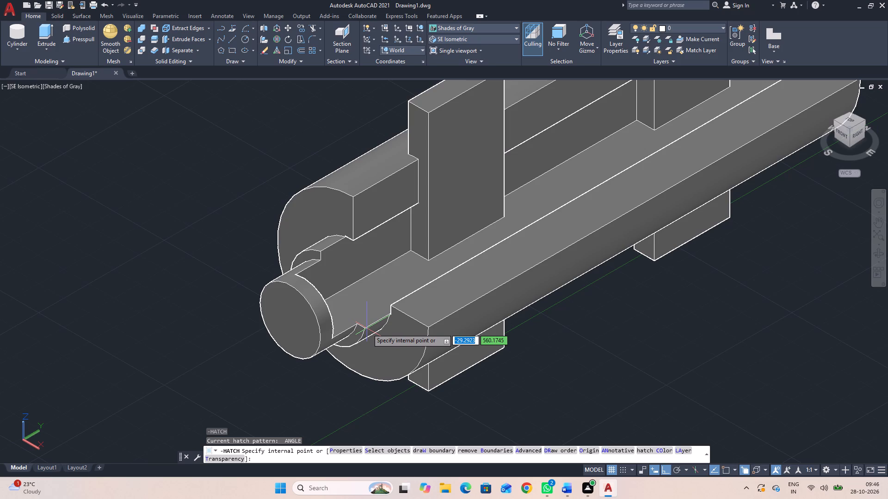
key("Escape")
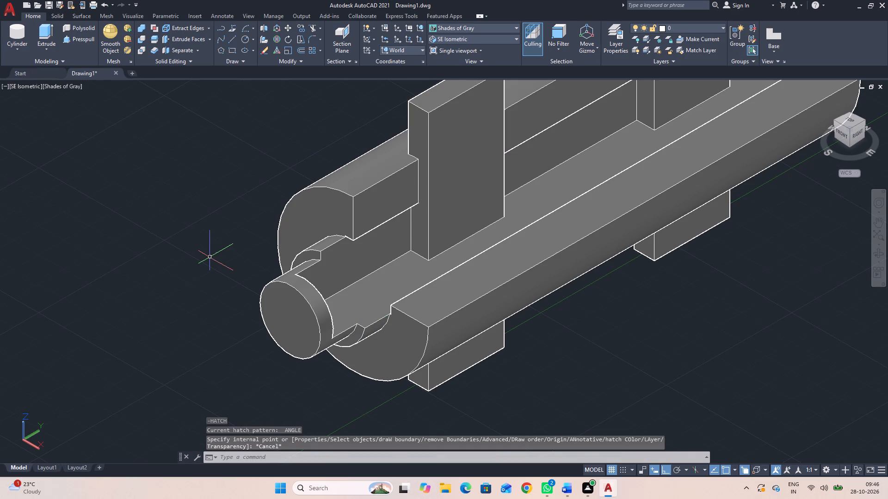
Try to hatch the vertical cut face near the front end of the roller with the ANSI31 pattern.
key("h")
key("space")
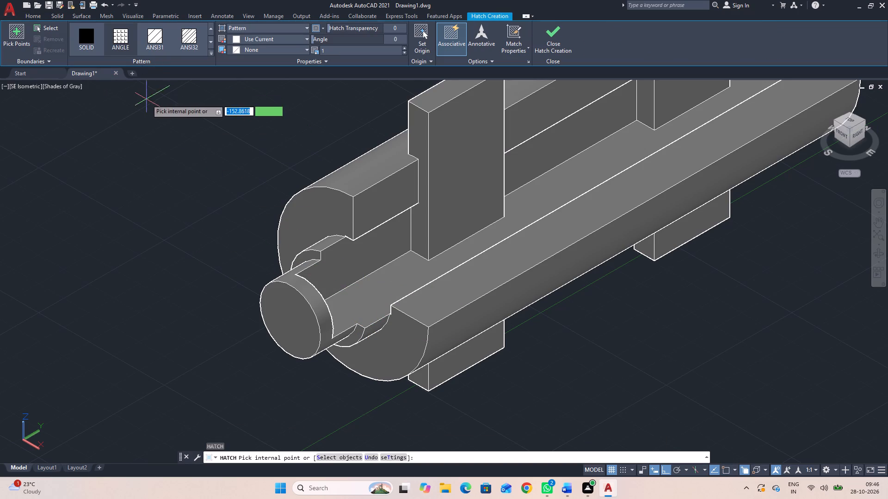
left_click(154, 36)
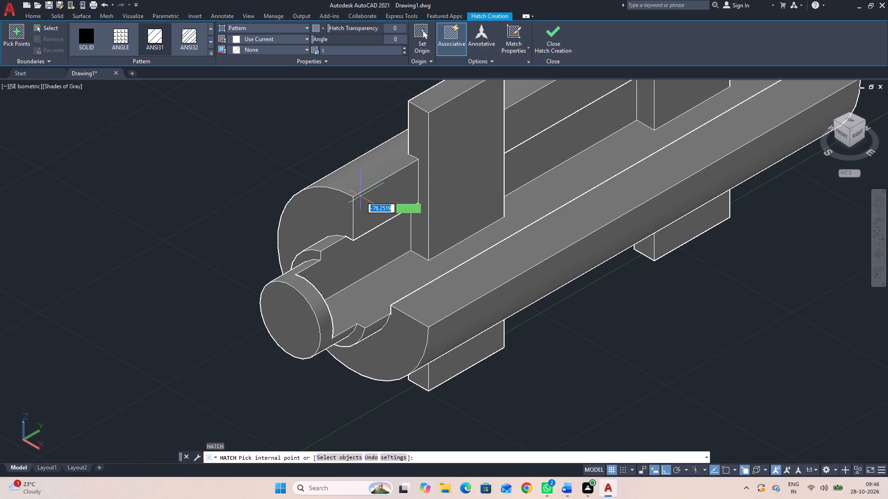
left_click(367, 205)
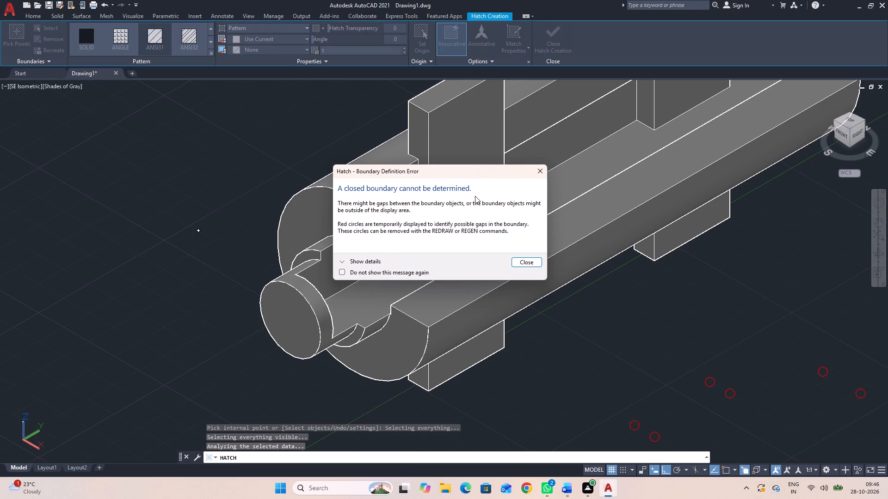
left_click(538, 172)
Hatch the closed strip-shaped region on the ground plane below the solid with the ANSI31 pattern.
scroll(614, 287, "down", 3)
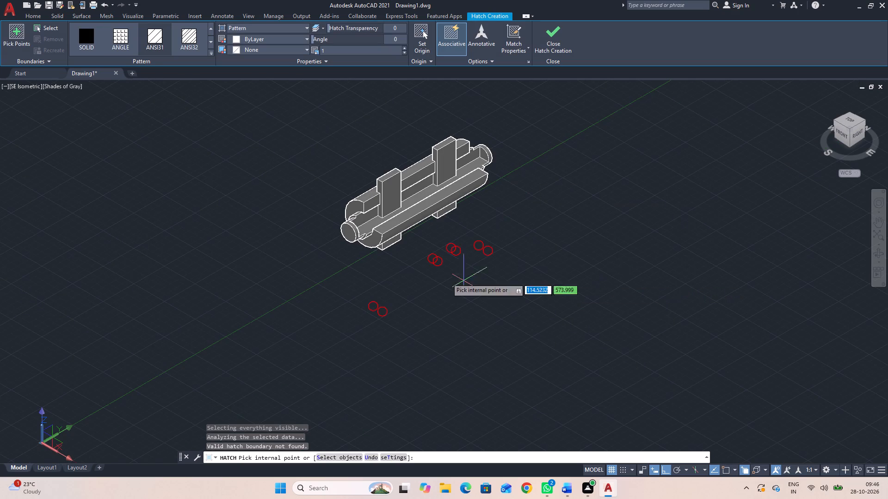
scroll(395, 261, "up", 2)
left_click(481, 263)
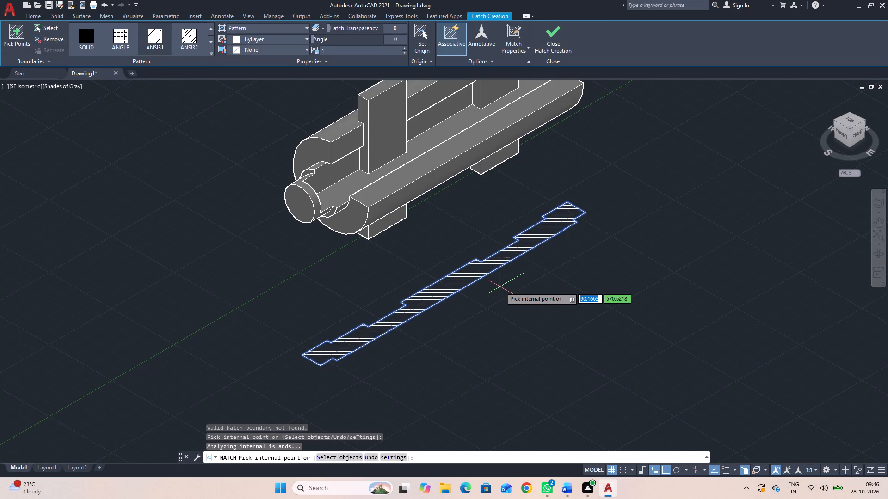
scroll(501, 287, "down", 1)
scroll(501, 288, "up", 1)
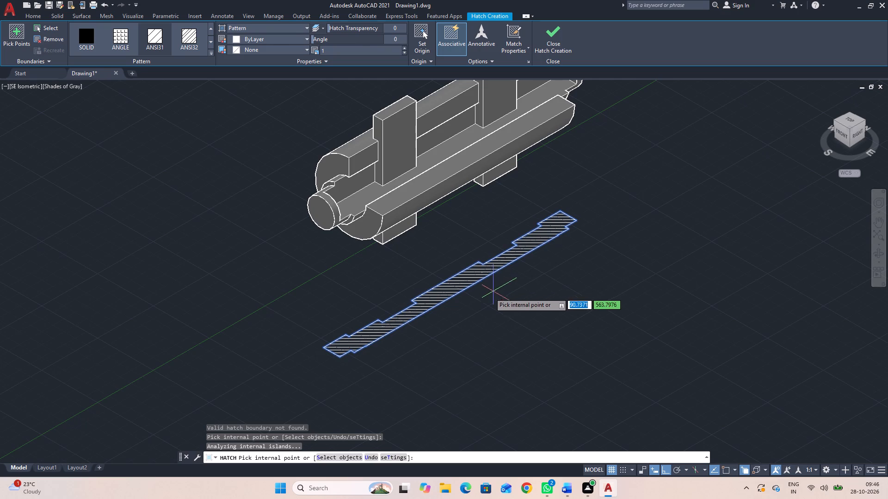
key("Escape")
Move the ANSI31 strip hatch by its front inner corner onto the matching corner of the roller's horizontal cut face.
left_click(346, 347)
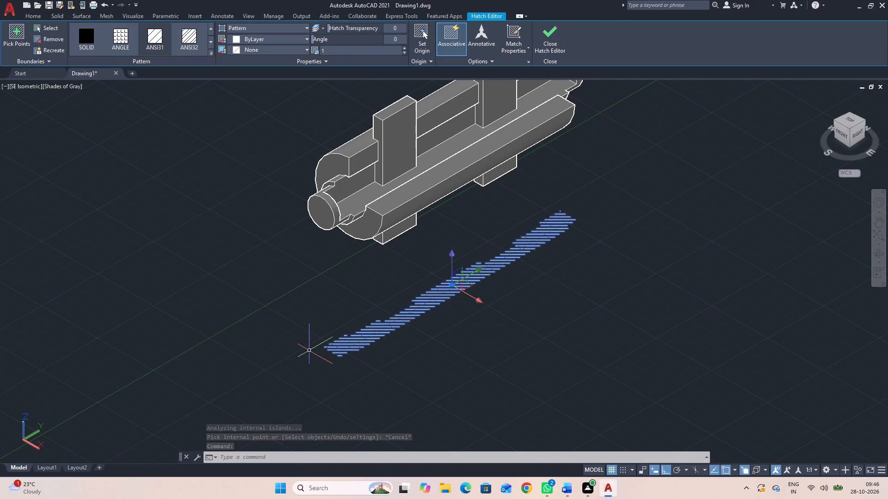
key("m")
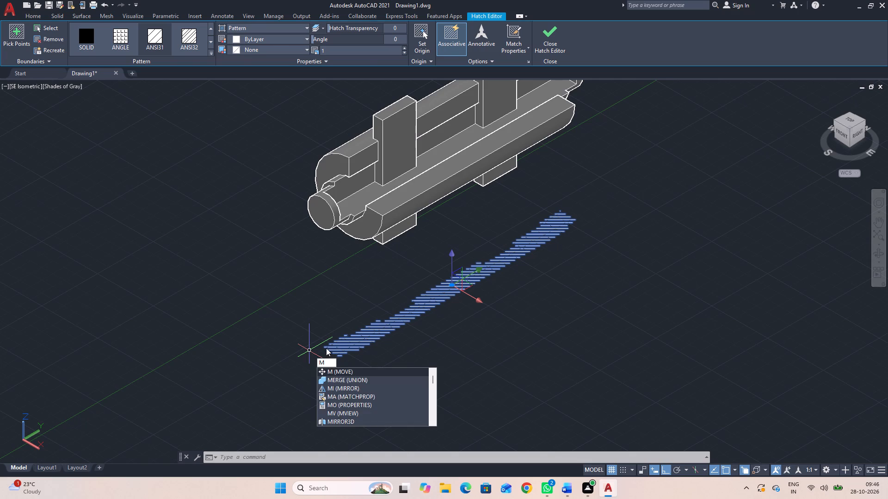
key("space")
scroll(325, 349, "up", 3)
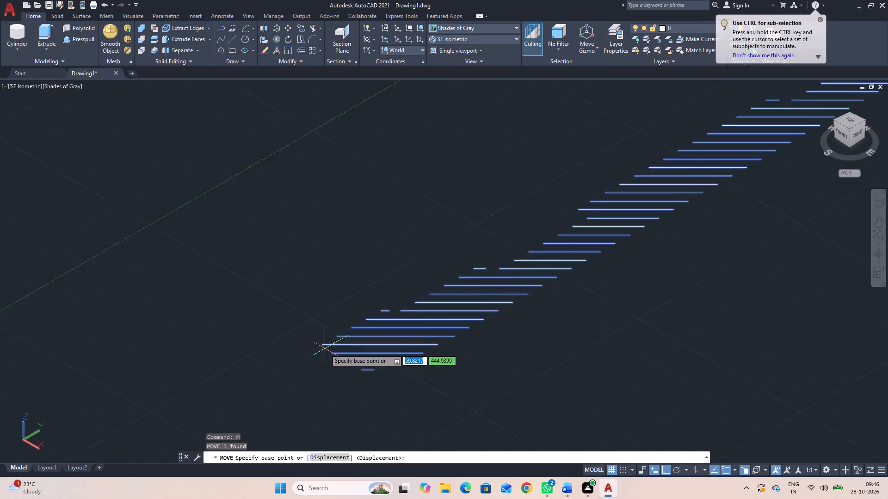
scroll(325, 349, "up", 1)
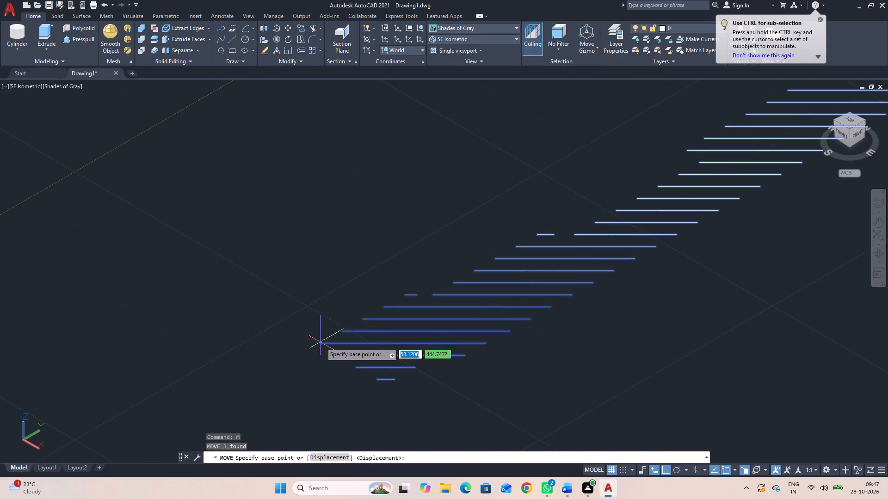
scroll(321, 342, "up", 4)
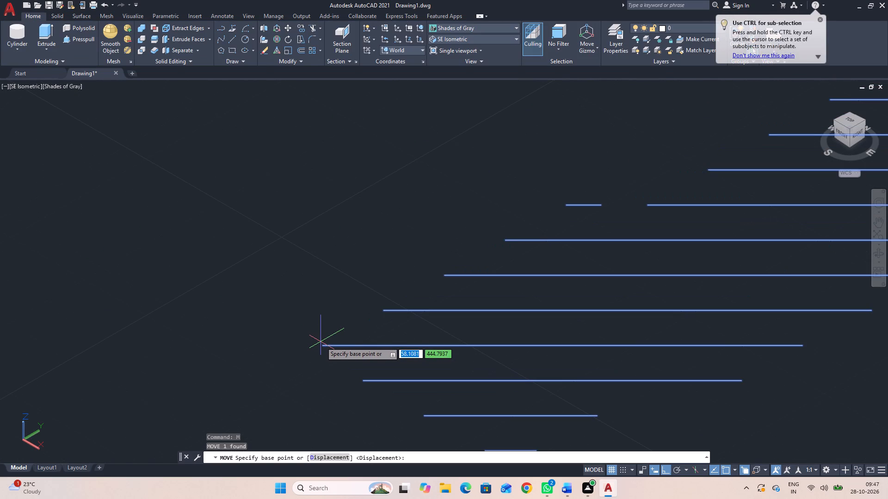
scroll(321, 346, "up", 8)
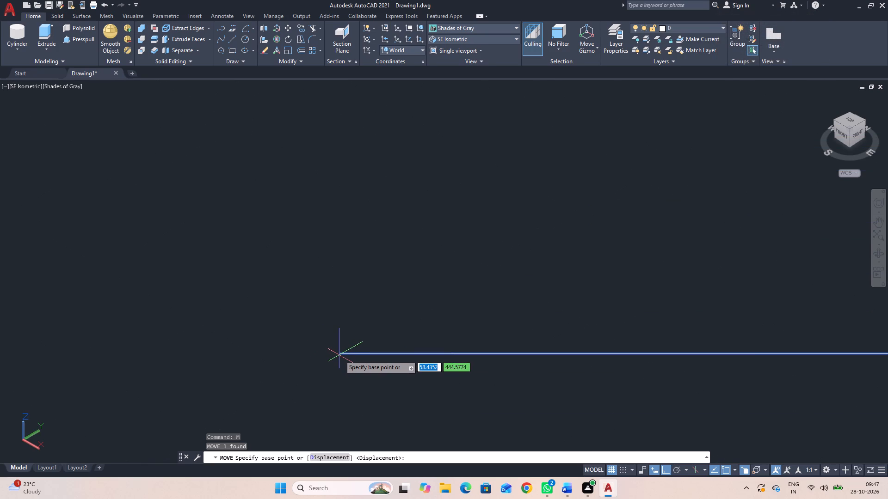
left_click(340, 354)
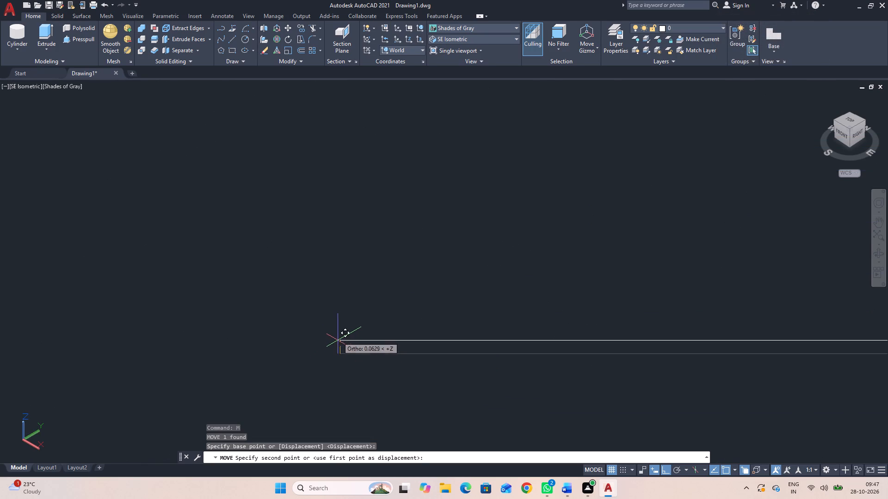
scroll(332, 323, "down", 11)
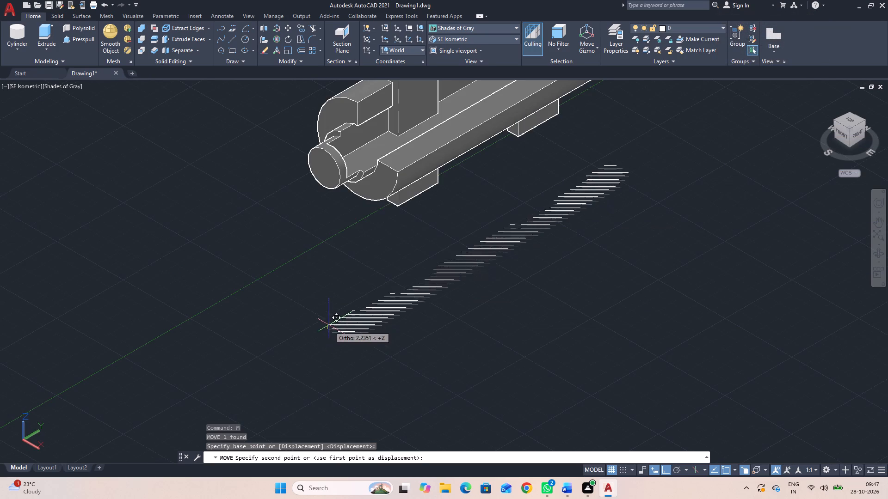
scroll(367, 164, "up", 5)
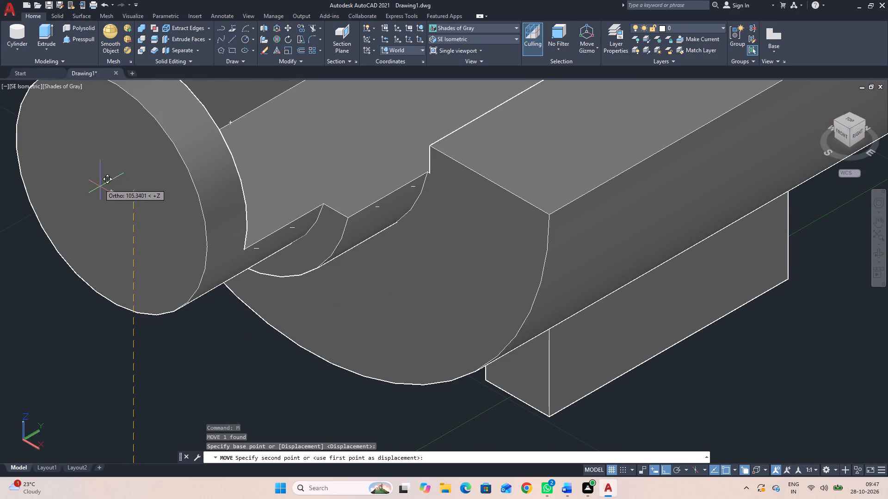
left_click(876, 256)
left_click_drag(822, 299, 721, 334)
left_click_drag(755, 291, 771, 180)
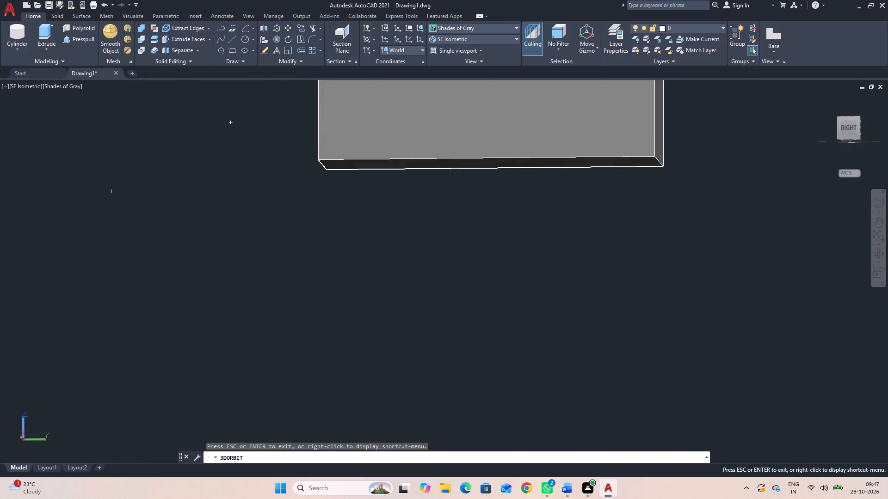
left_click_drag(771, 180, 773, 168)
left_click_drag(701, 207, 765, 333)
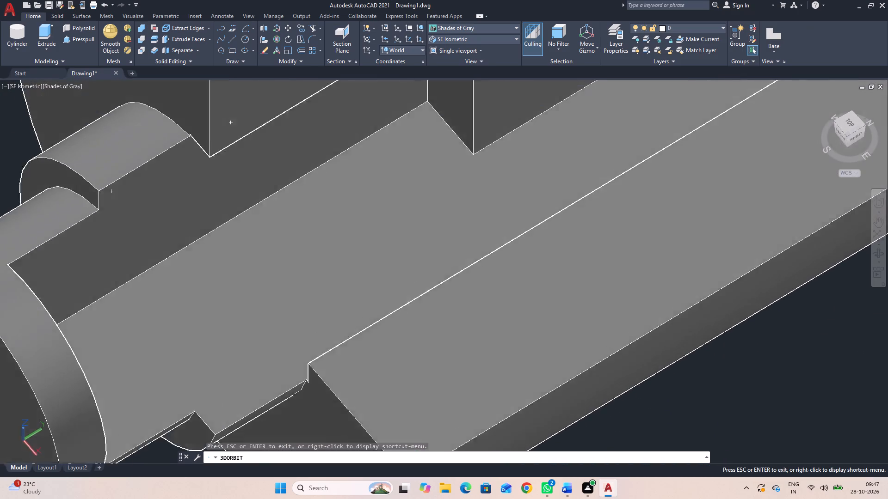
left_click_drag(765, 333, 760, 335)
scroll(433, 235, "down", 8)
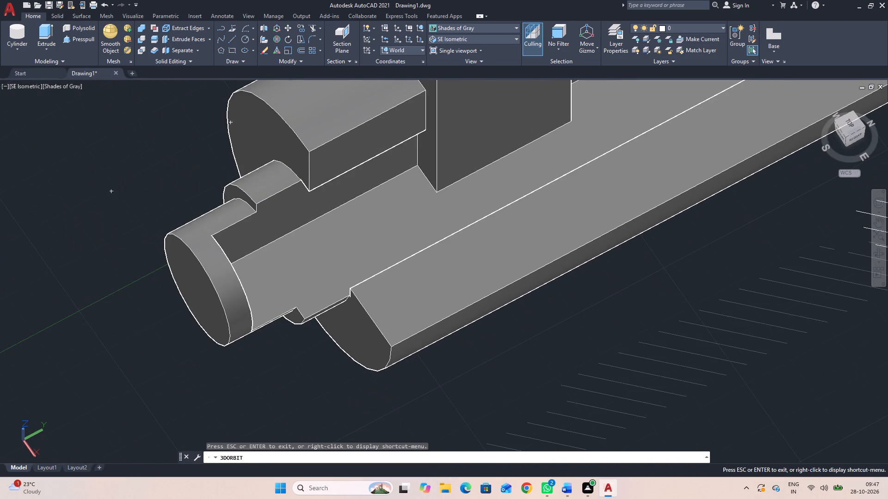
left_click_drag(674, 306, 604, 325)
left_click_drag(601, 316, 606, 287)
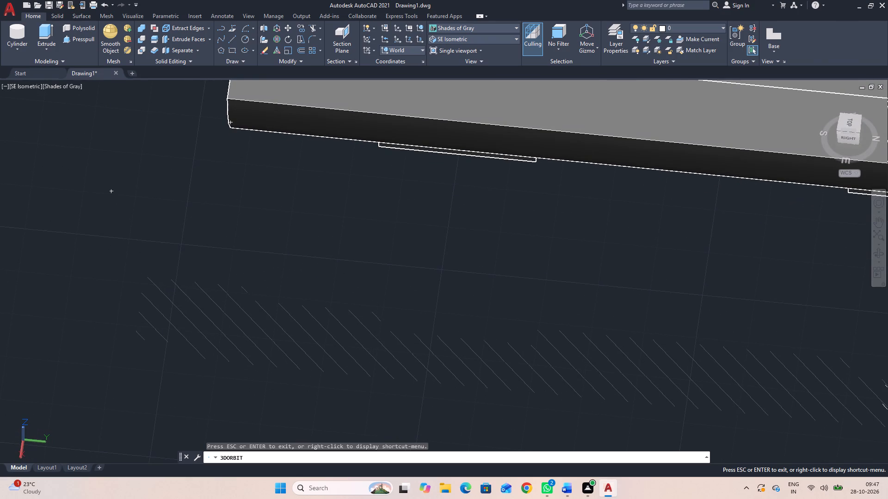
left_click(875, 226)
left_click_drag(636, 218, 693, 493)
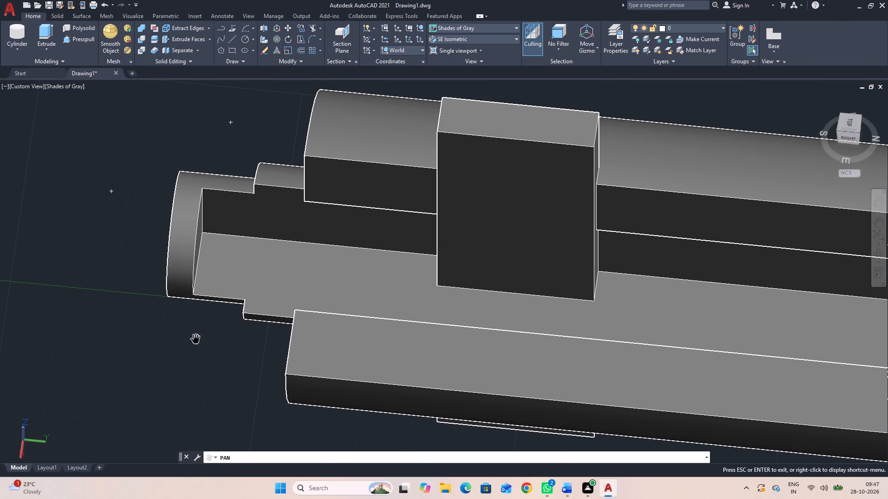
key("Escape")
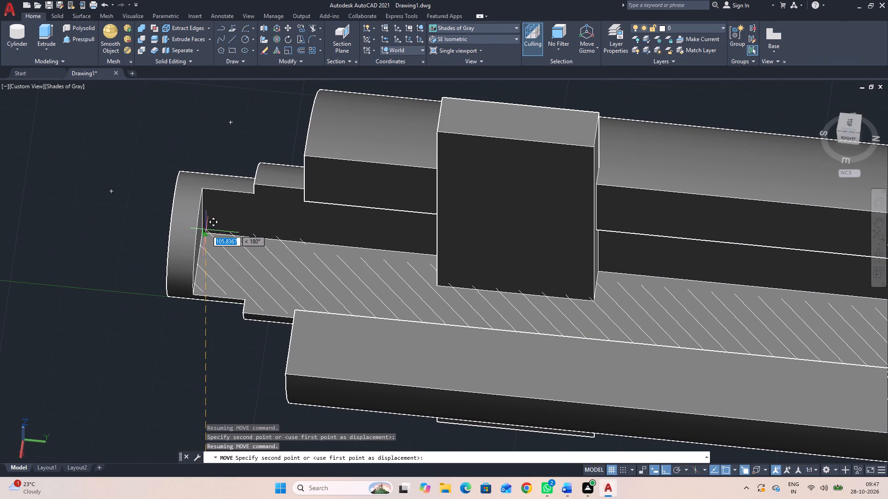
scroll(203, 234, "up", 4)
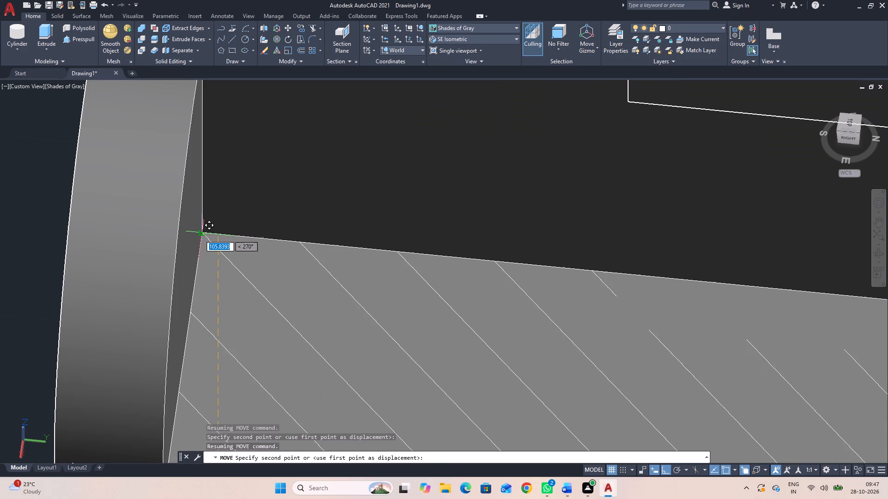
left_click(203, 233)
Delete the hatch lying on the roller's horizontal cut face, leaving the 3D solid out of the selection.
scroll(201, 233, "down", 4)
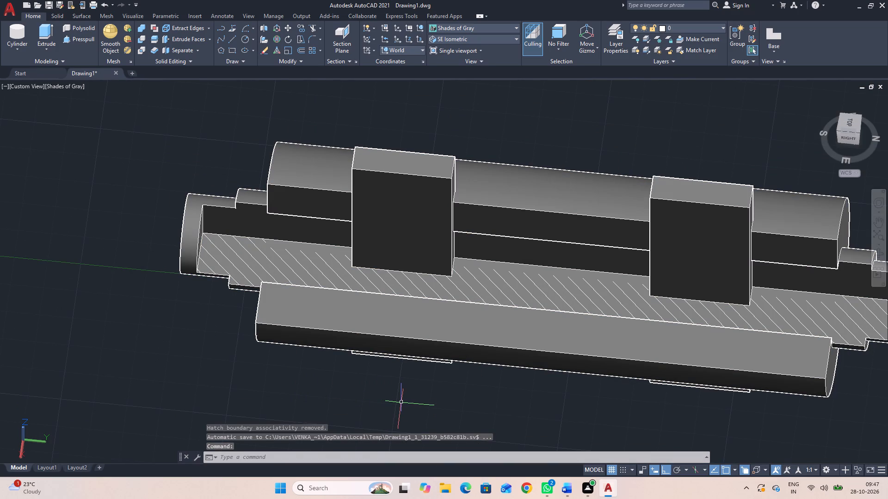
scroll(401, 402, "down", 1)
scroll(401, 403, "up", 1)
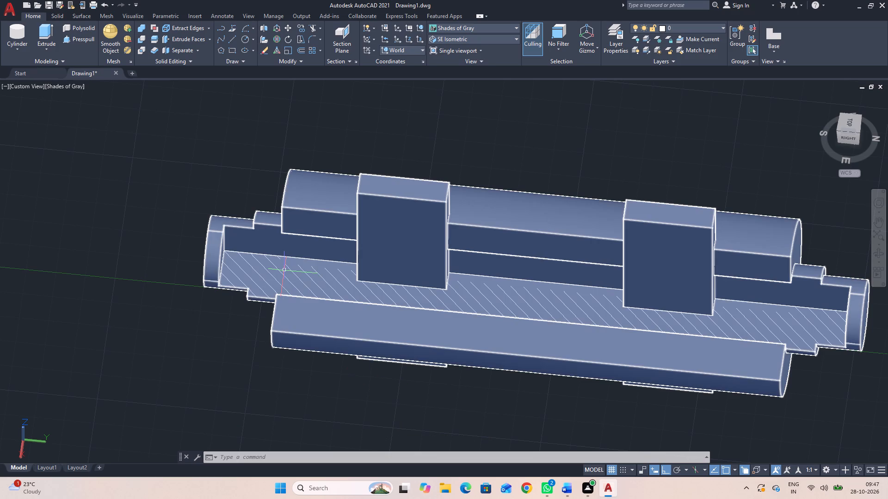
left_click(279, 273)
left_click(330, 320)
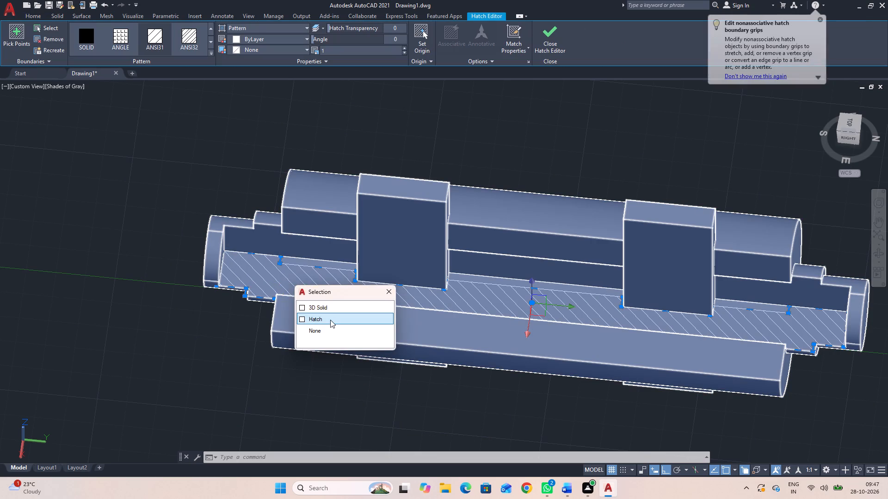
key("Delete")
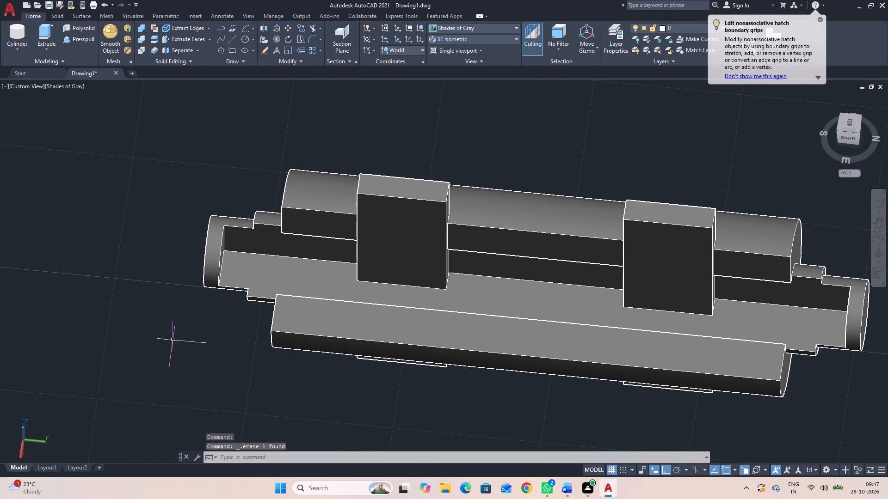
Examine the quarter-cut roller and its bare cut faces from an oblique view at the front end.
scroll(395, 359, "down", 2)
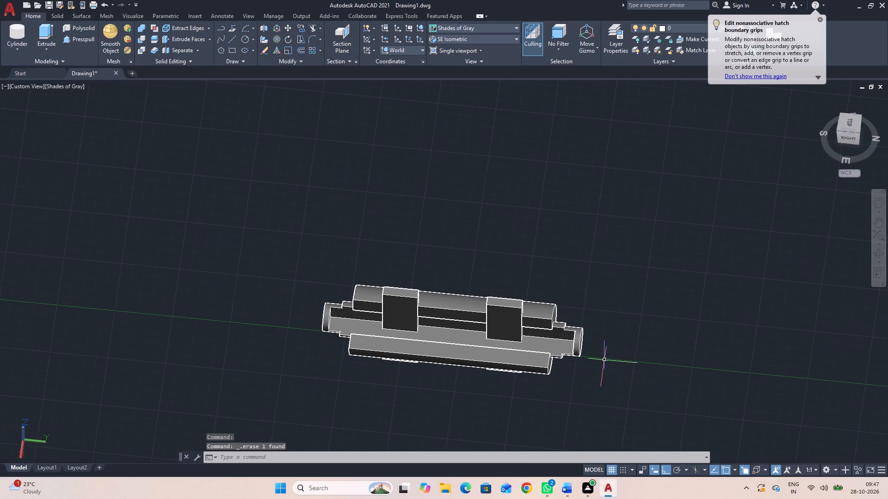
left_click(878, 251)
left_click_drag(728, 369, 744, 355)
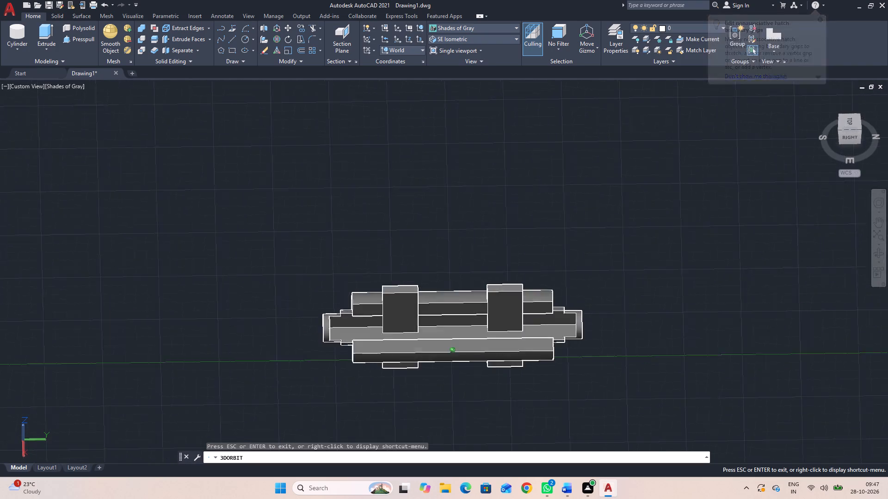
left_click_drag(744, 355, 756, 334)
left_click_drag(599, 408, 691, 413)
left_click_drag(691, 417, 637, 408)
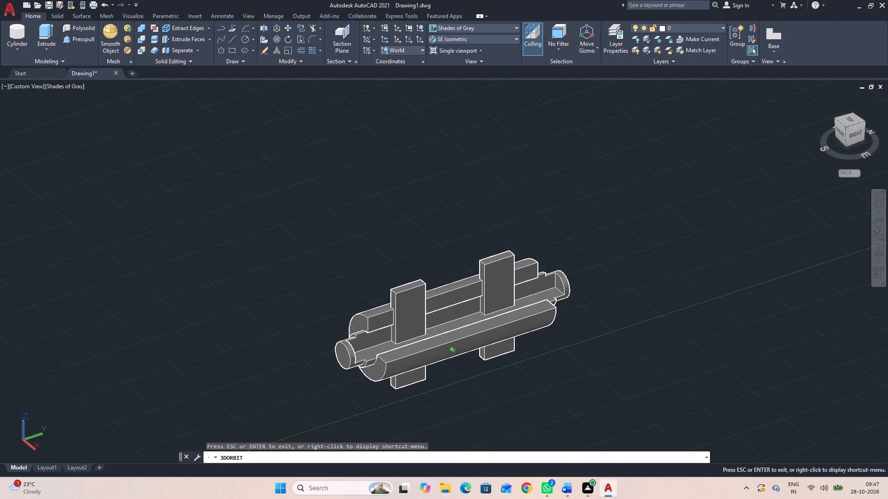
scroll(567, 382, "down", 2)
scroll(556, 379, "up", 9)
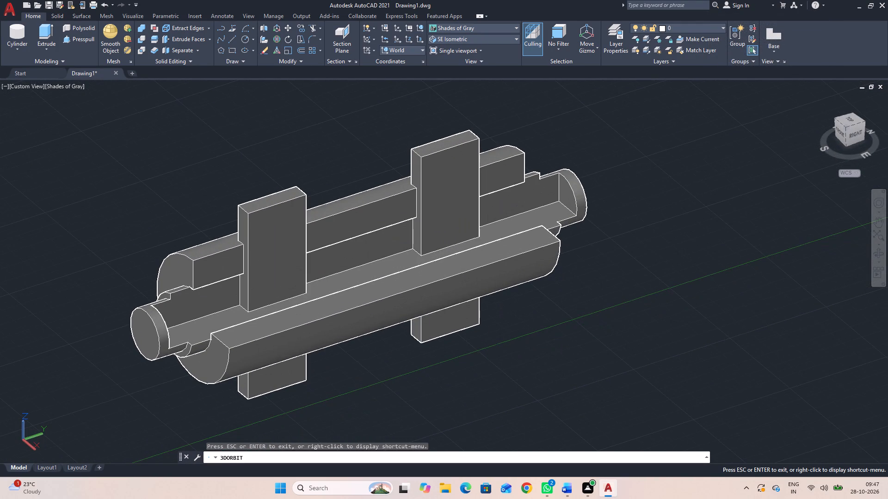
scroll(499, 346, "up", 2)
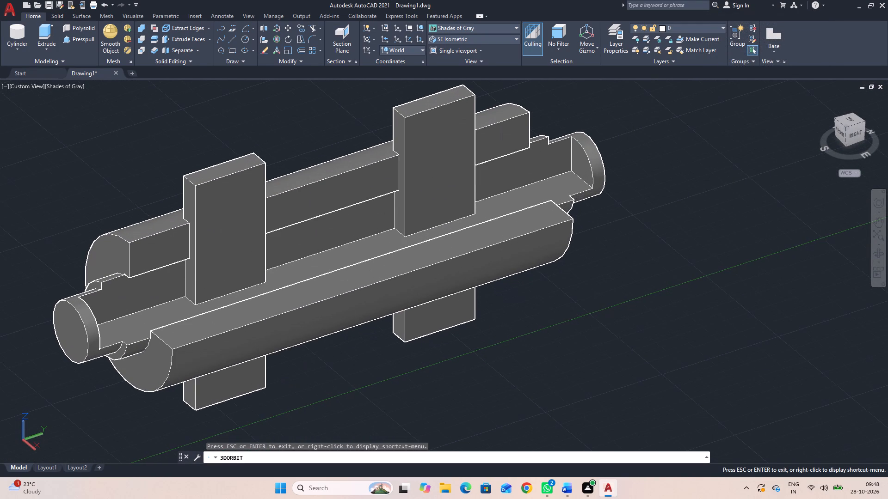
scroll(500, 343, "down", 1)
scroll(497, 343, "up", 2)
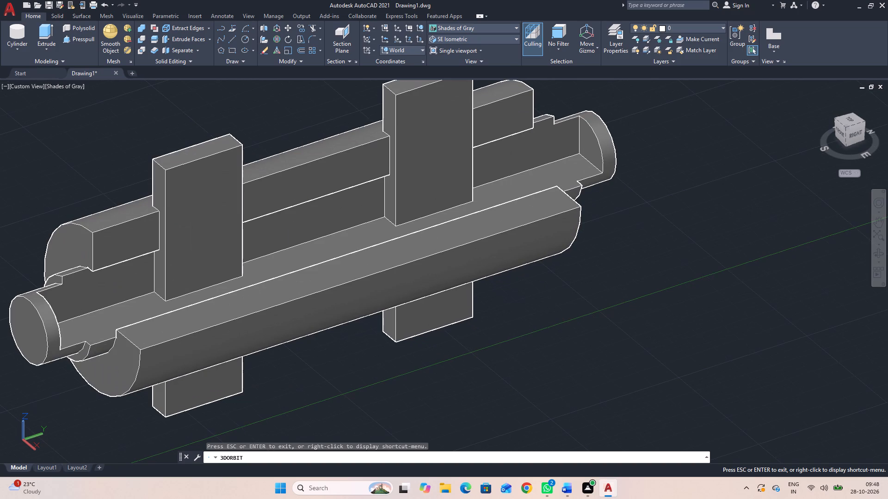
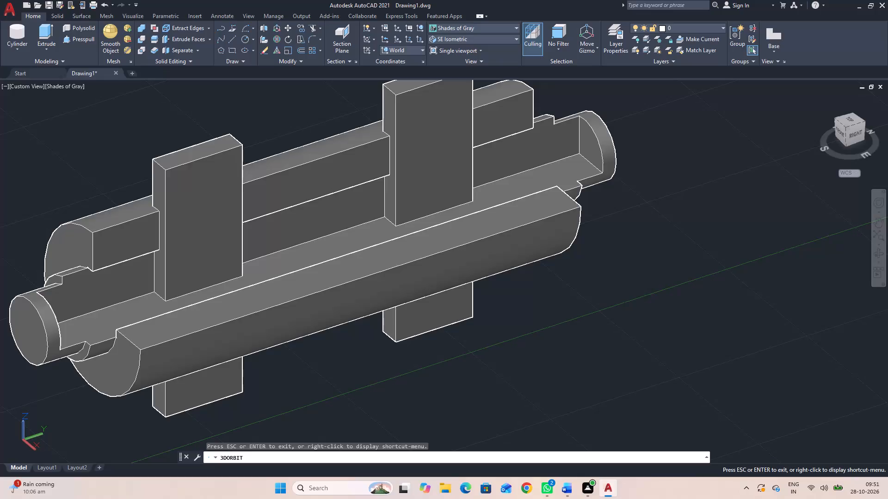
Extract the edges of the quarter-cut roller solid as separate wireframe geometry.
left_click(191, 25)
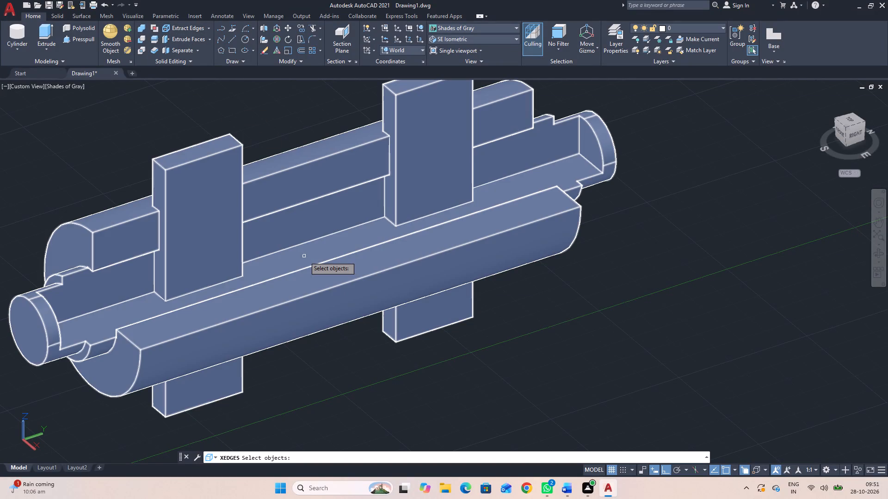
left_click(305, 257)
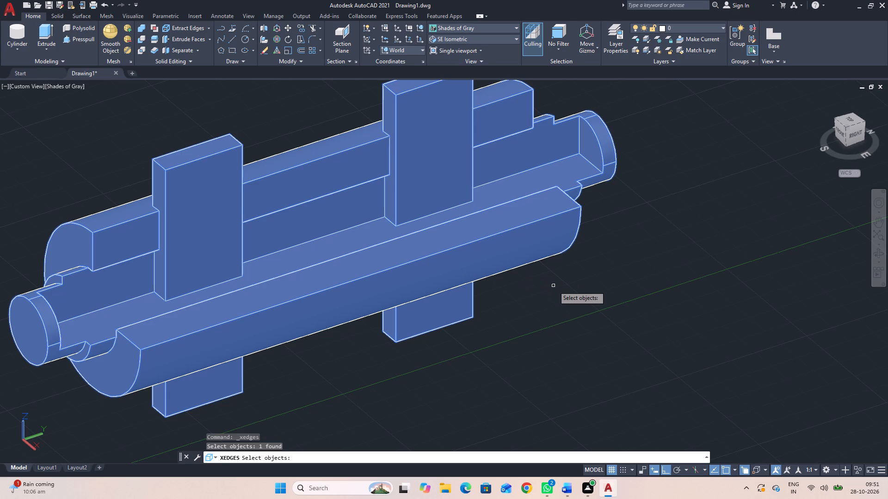
key("Return")
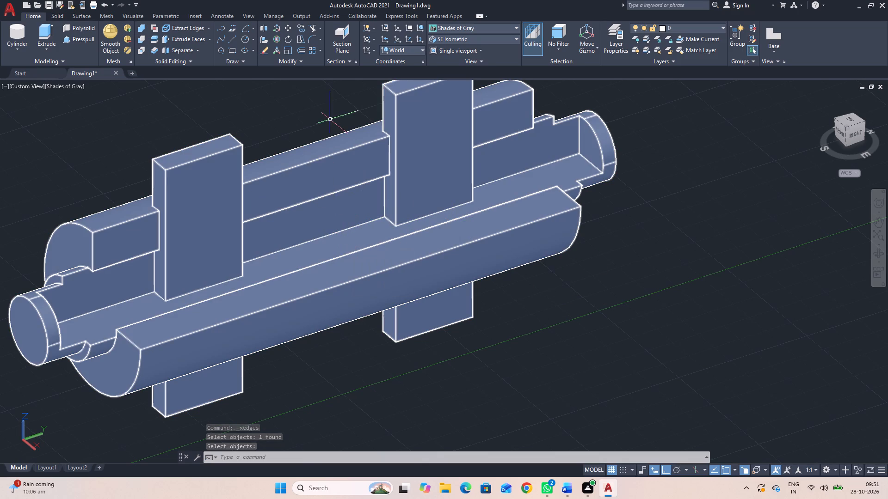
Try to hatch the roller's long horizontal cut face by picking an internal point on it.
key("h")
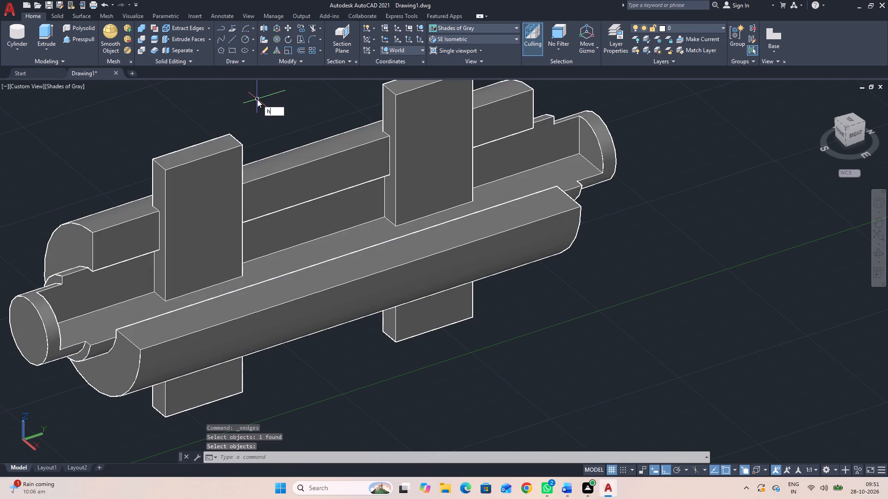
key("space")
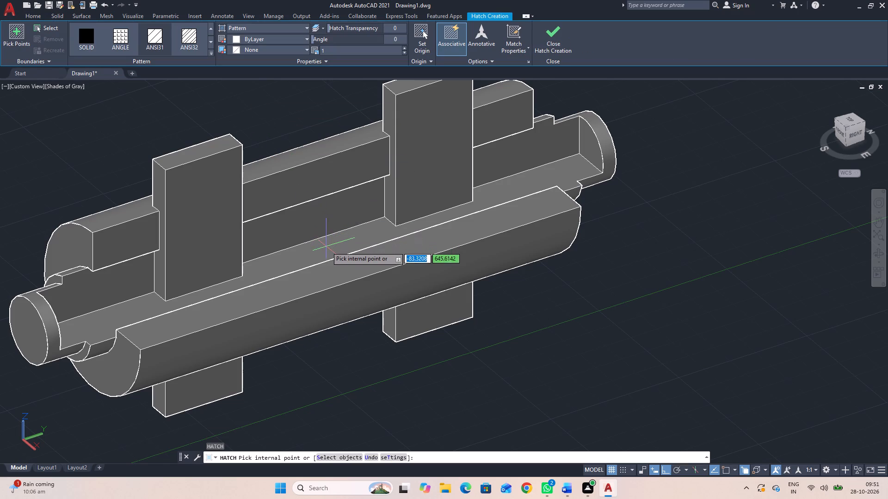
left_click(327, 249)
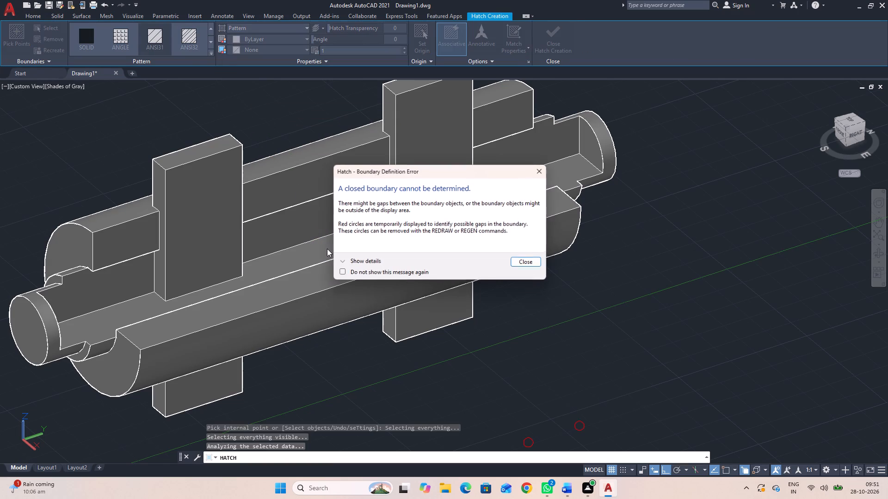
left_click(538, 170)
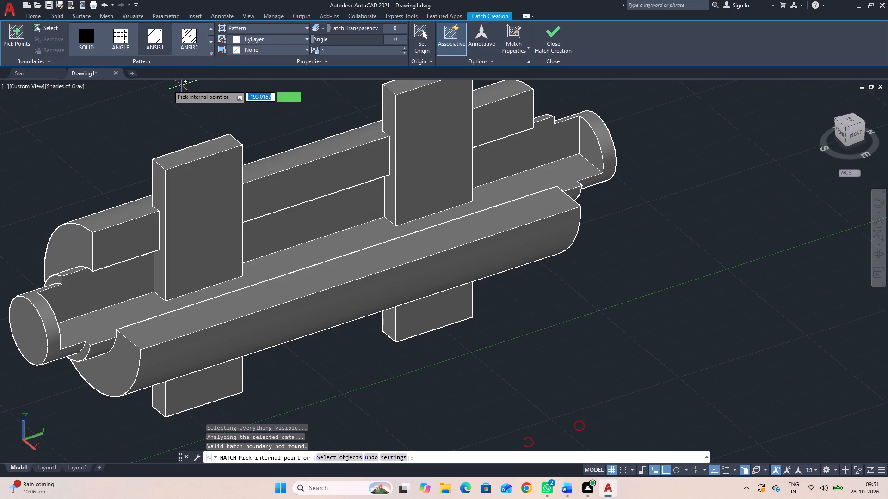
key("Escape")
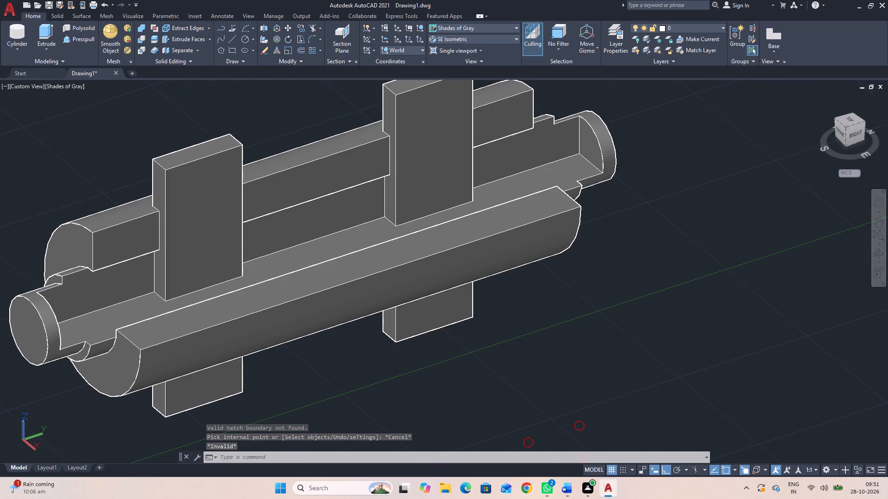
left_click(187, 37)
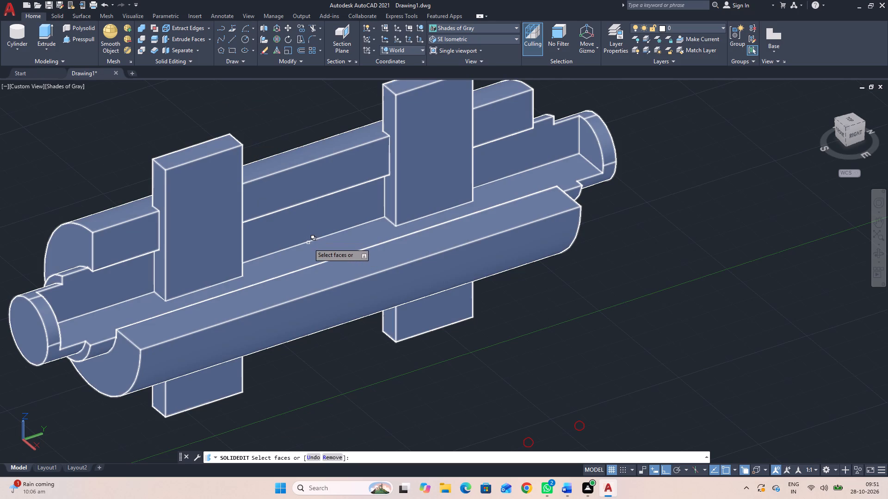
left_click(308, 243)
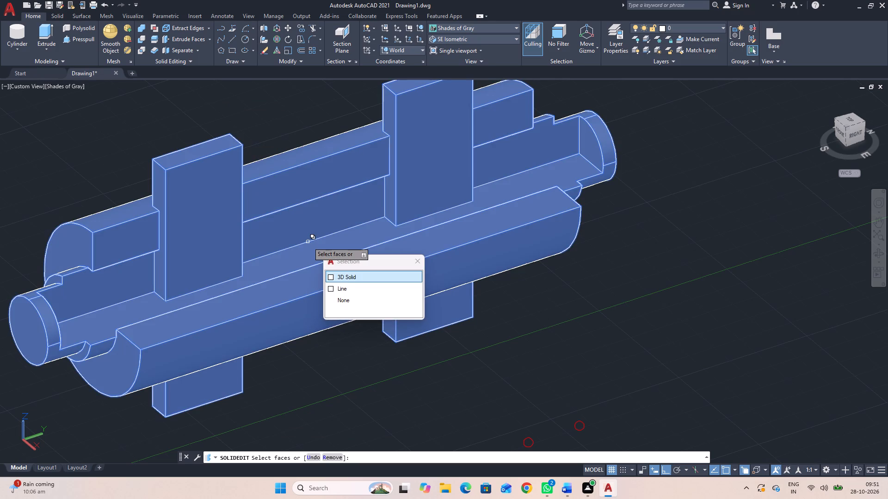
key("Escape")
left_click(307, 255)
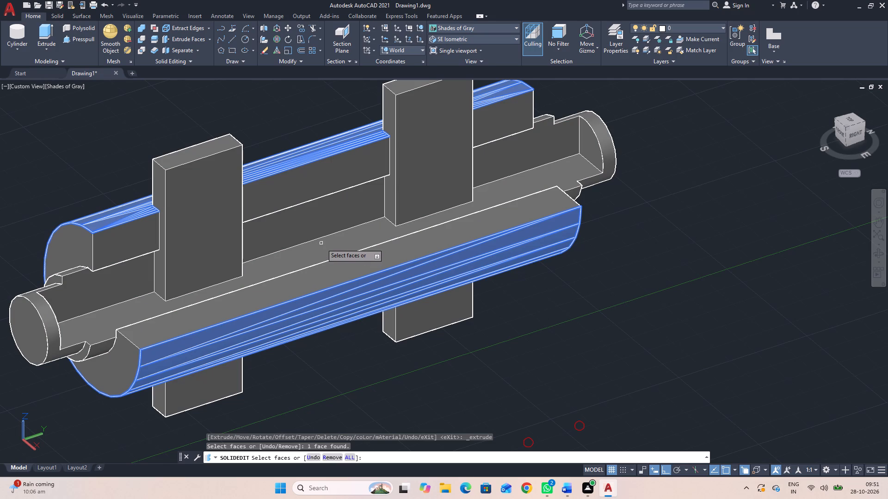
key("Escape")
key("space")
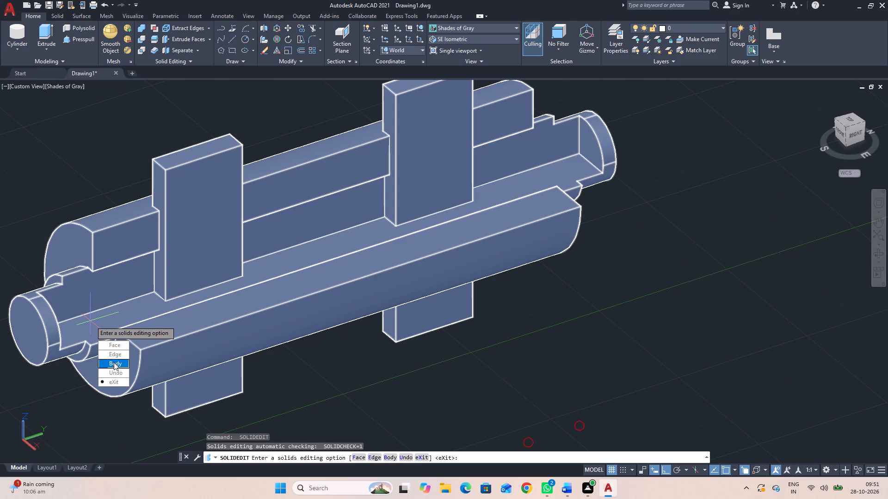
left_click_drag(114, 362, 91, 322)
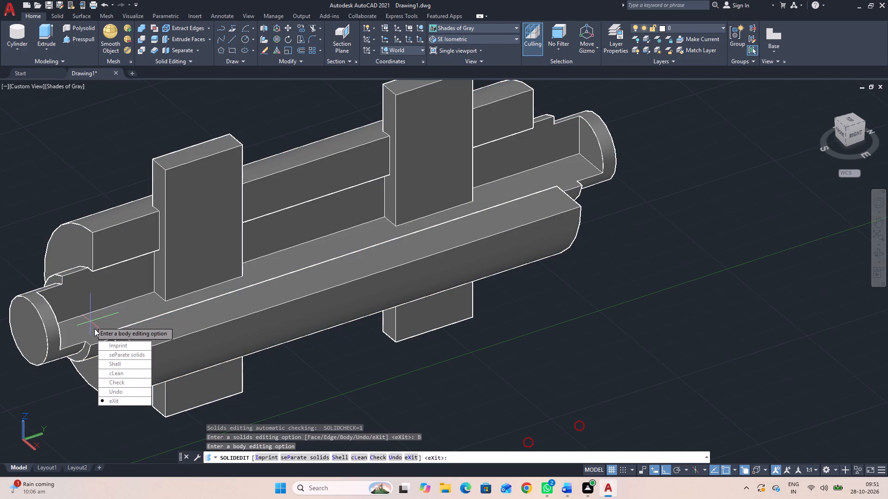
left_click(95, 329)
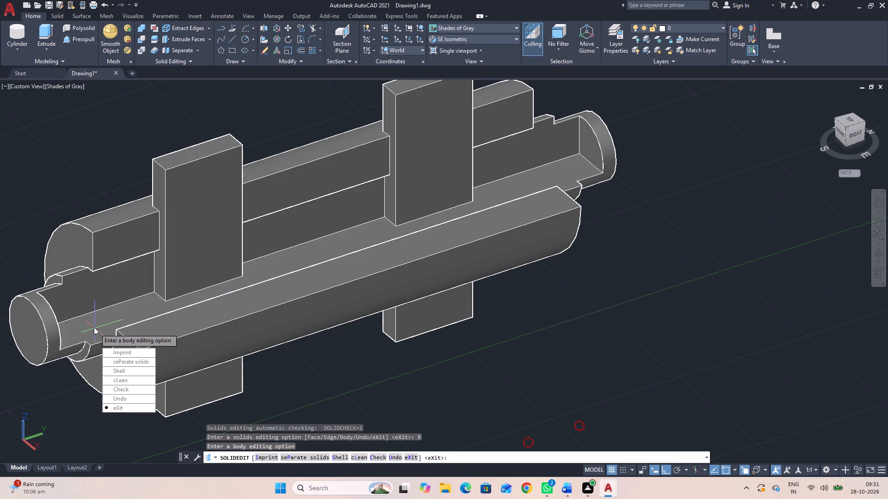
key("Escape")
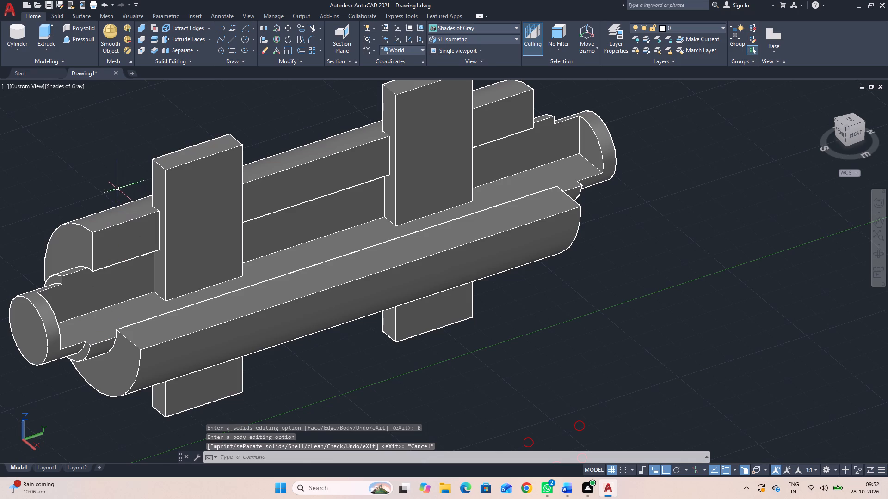
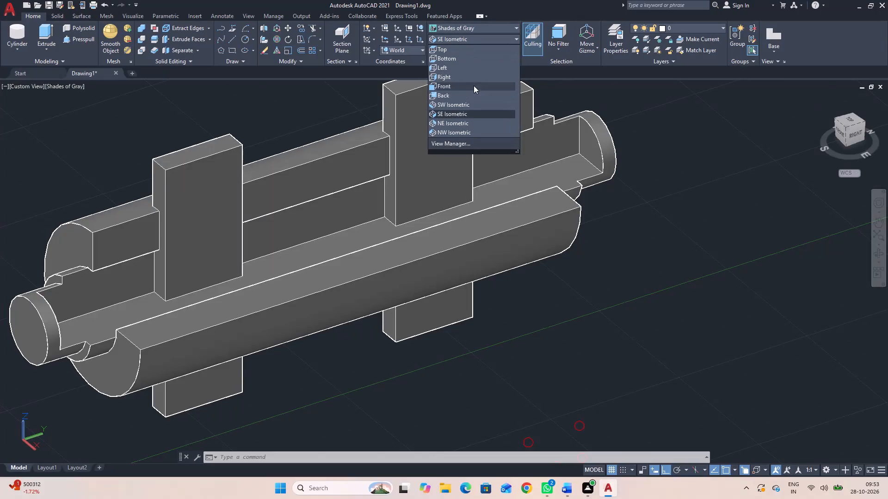
Set the Top view and extract the edges of the whole quarter-cut roller solid, running Extract Edges on it twice.
left_click(459, 49)
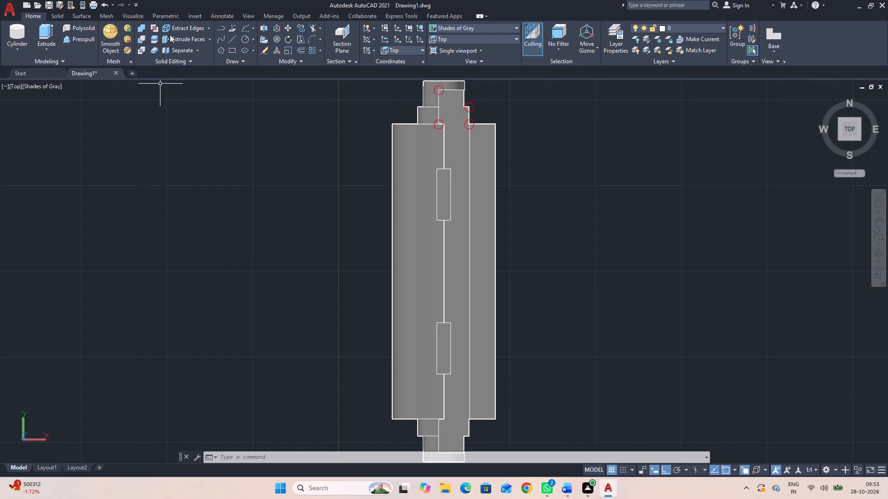
left_click(178, 26)
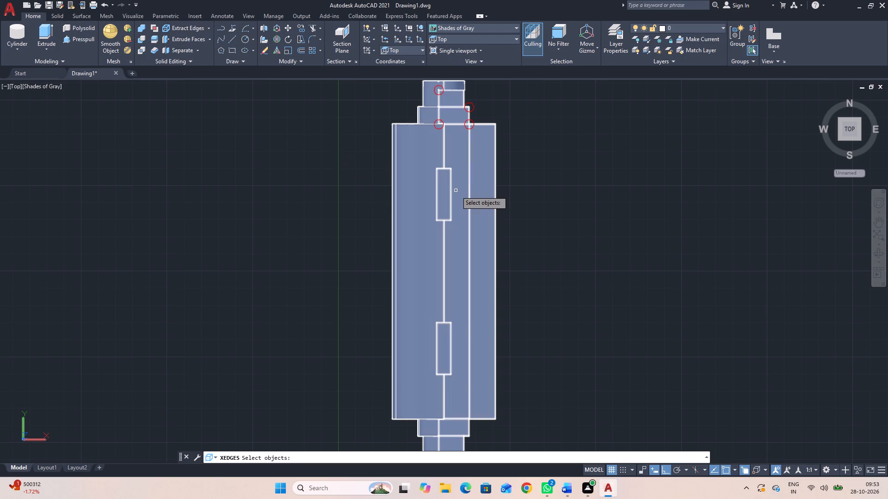
left_click(462, 185)
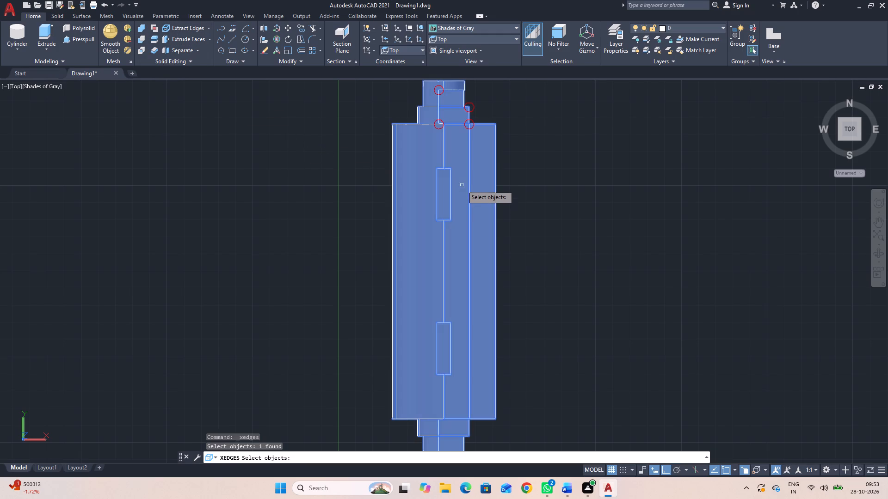
key("space")
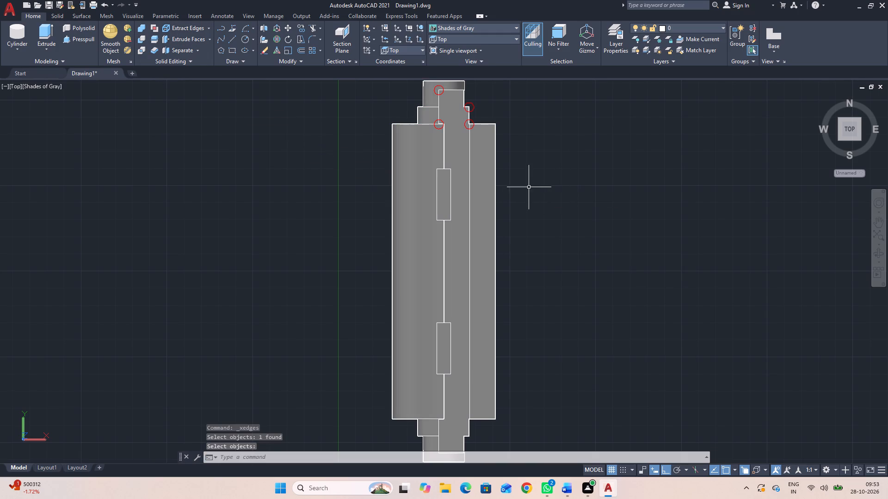
left_click(465, 190)
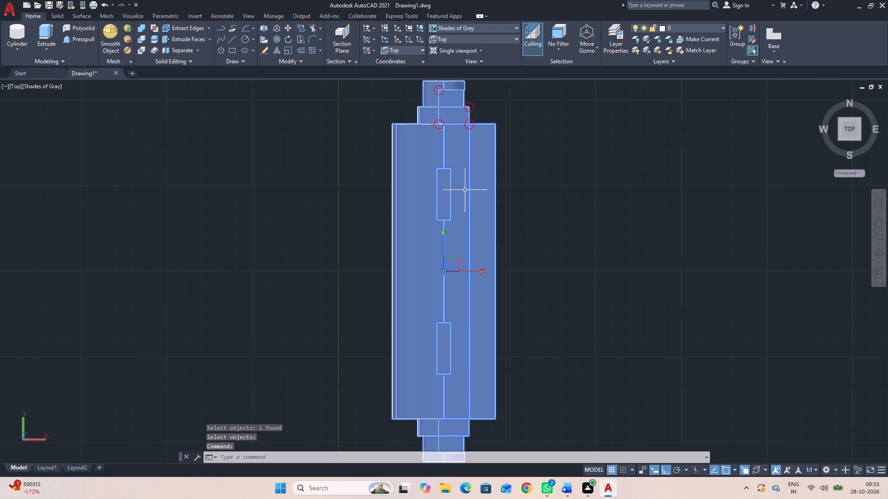
key("Return")
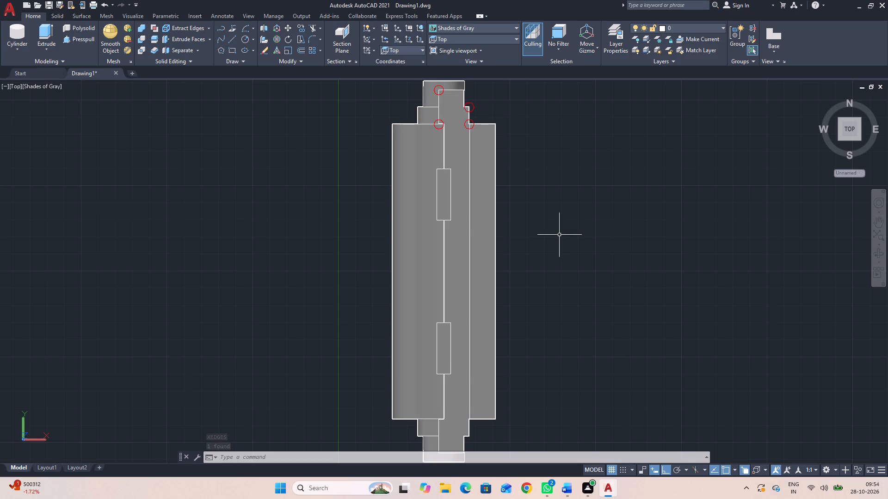
key("Escape")
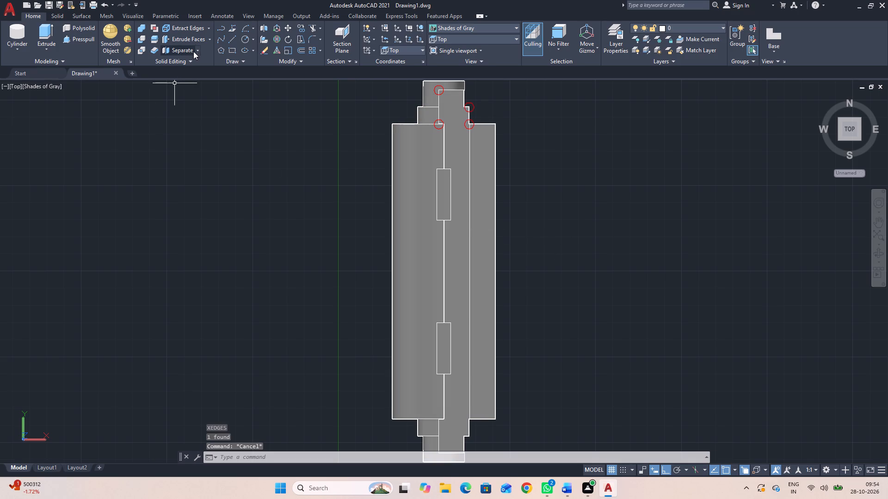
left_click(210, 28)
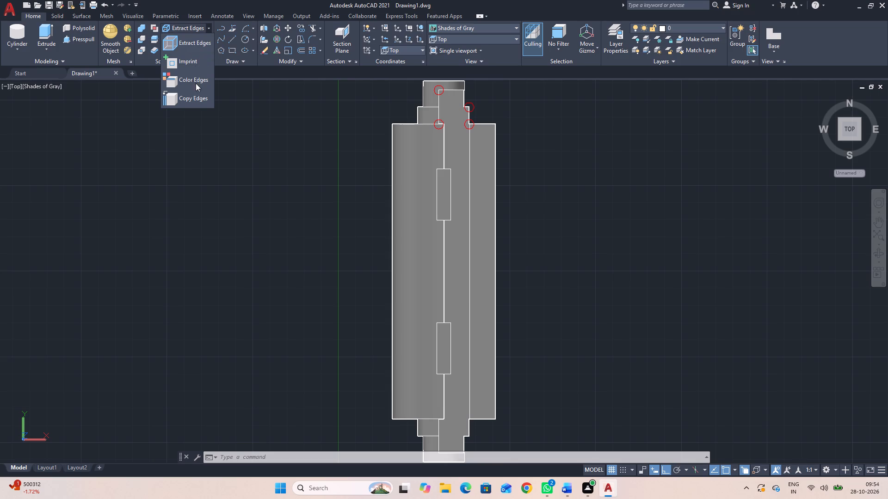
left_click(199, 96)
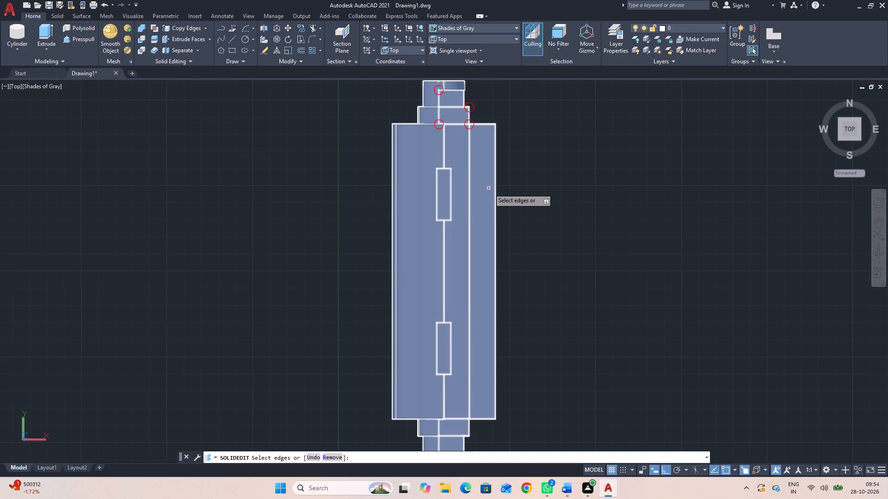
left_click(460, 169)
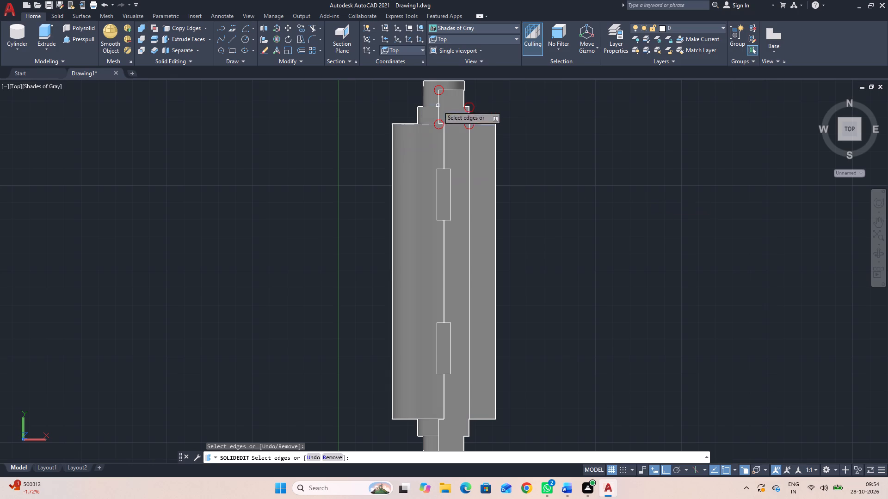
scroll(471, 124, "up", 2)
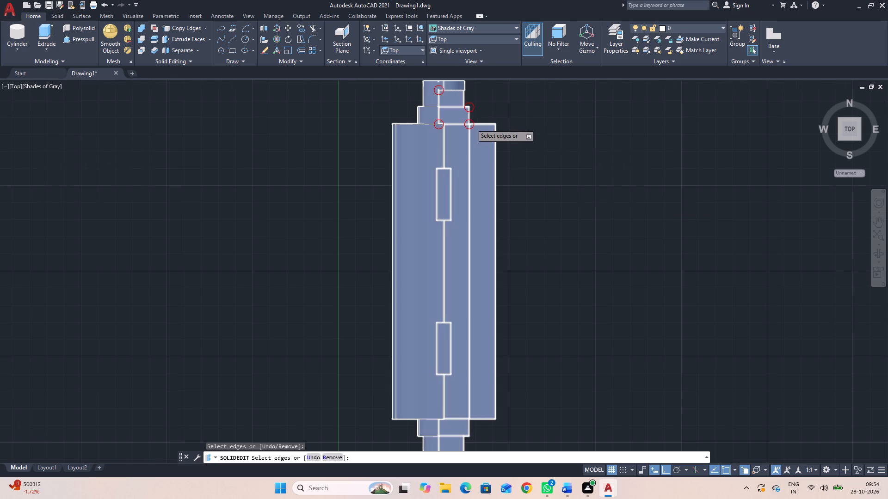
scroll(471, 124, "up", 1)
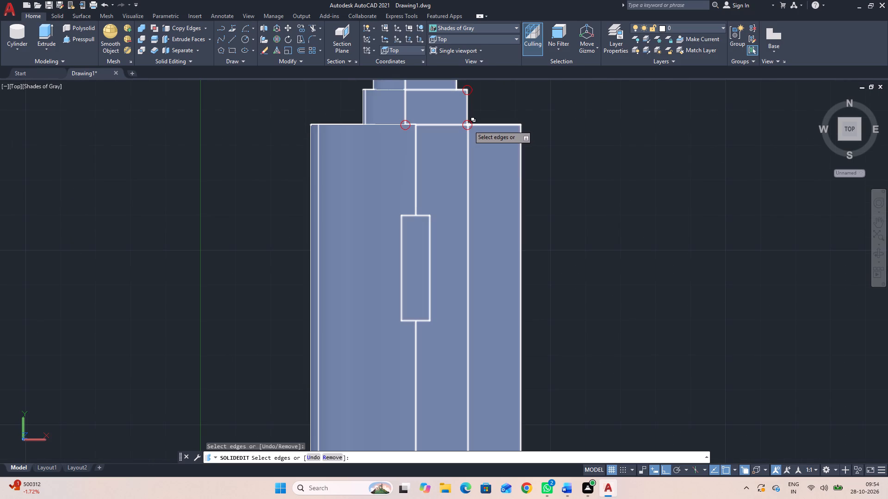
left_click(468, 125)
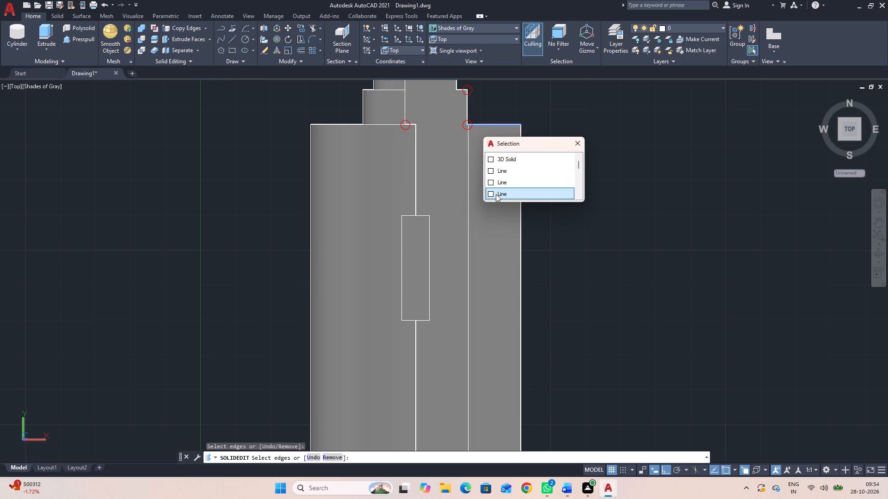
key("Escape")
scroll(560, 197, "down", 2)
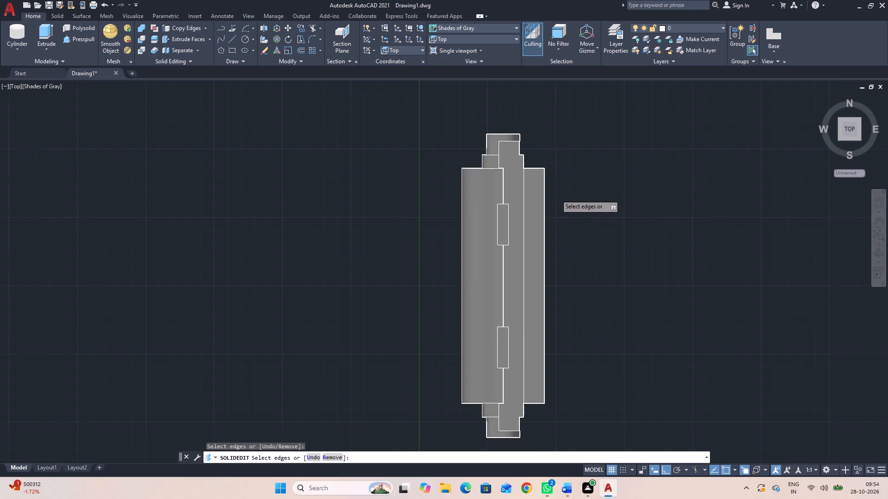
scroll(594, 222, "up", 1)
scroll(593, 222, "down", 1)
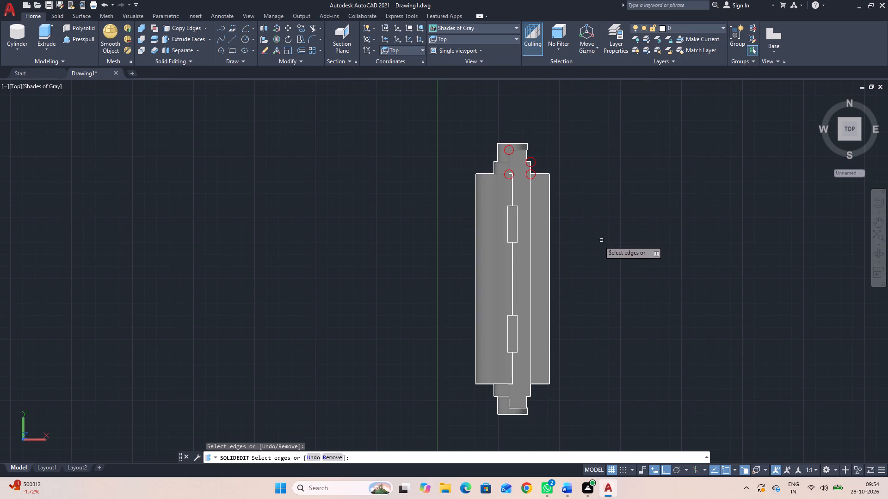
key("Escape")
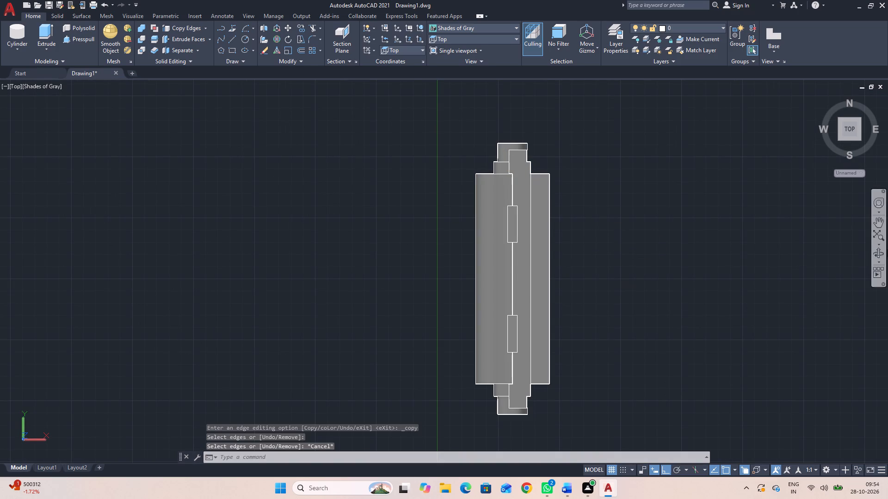
Orbit the roller solid from the Top view to an angled 3D view facing its quarter-cut faces.
left_click(878, 254)
left_click_drag(746, 350, 674, 240)
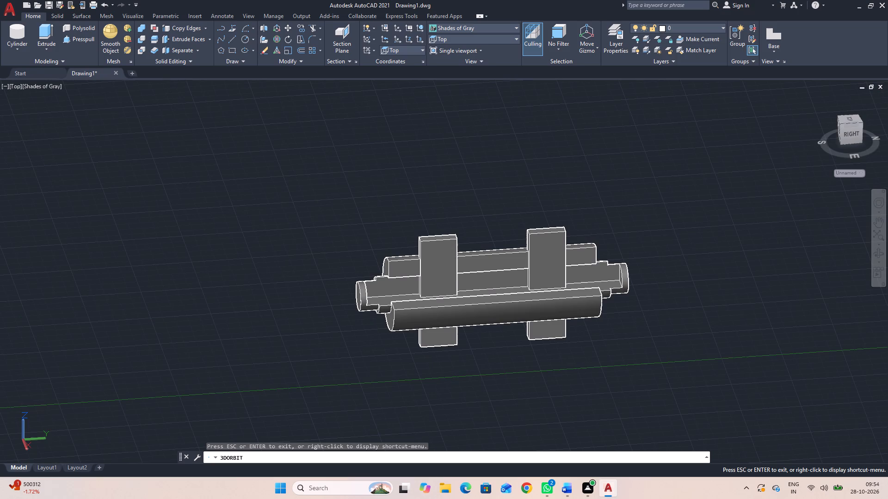
left_click_drag(593, 327, 648, 364)
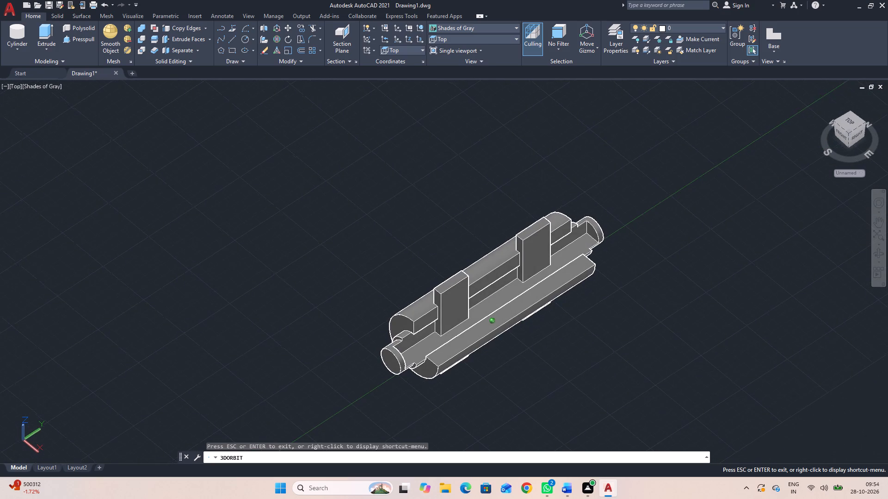
left_click_drag(648, 364, 633, 363)
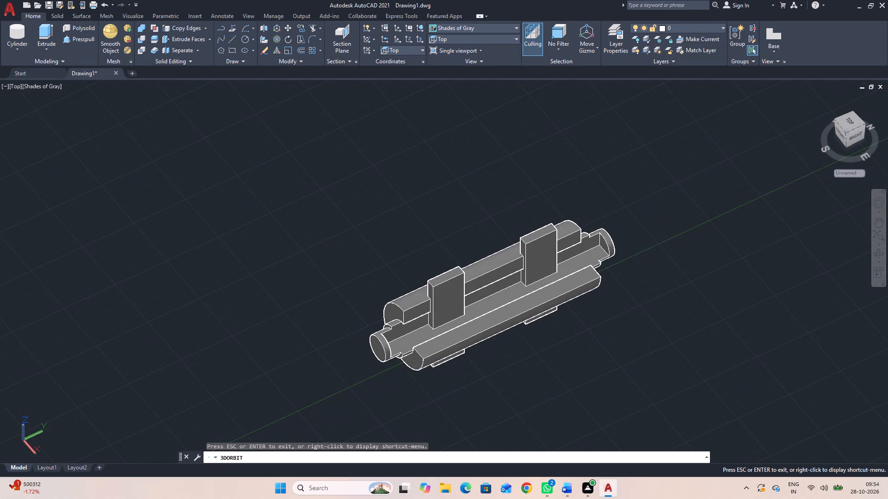
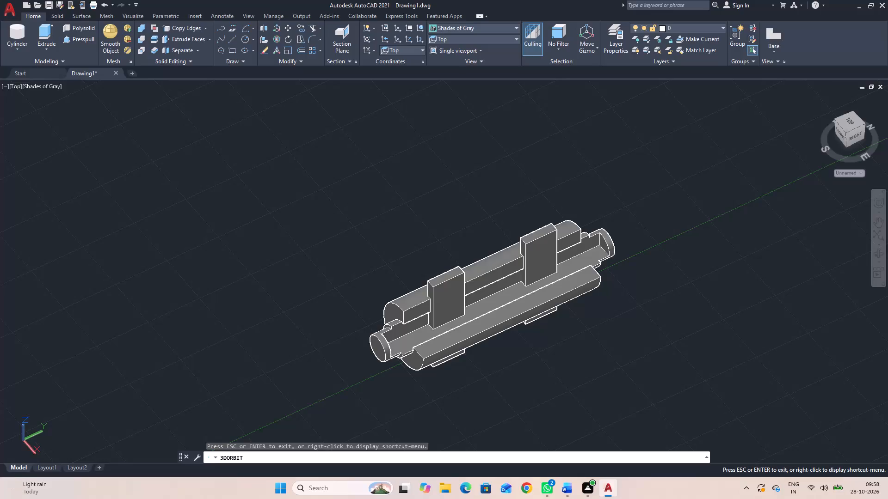
Start a Line outline of the horizontal cut face at its north-end inner corner, tracing the inner edge and around the northern plate's base.
scroll(374, 266, "up", 2)
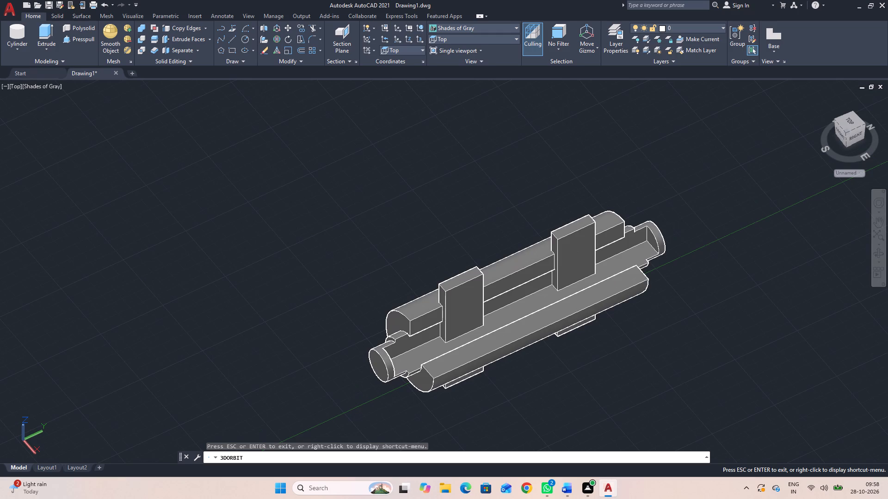
scroll(553, 325, "up", 5)
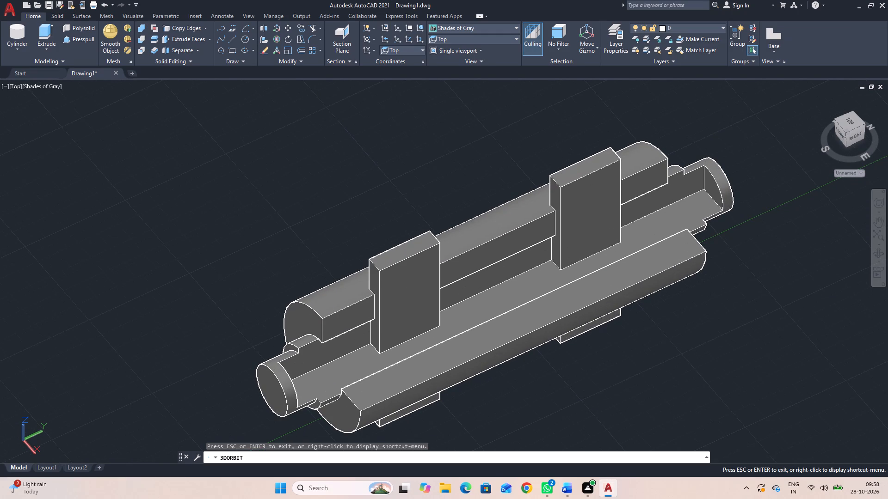
key("Escape")
type("l")
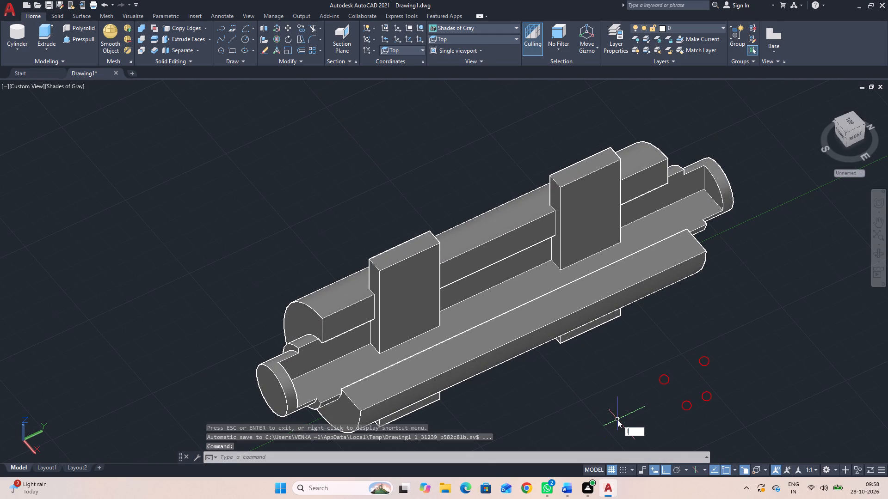
key("space")
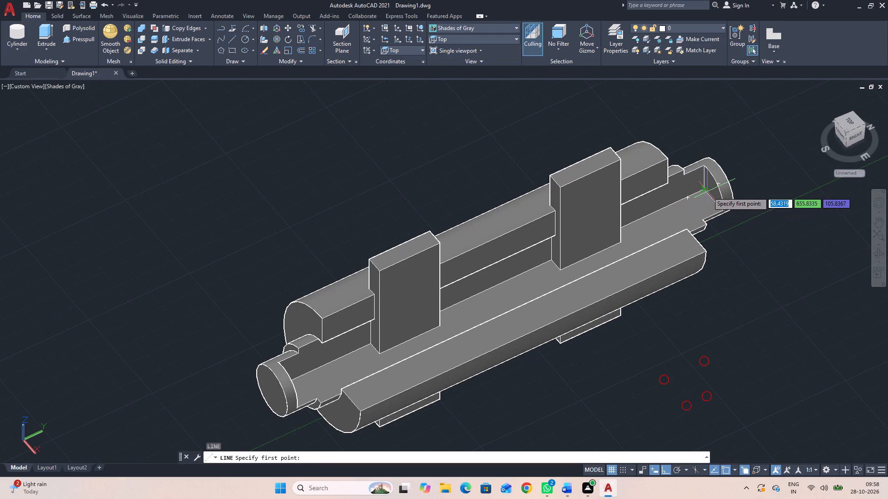
left_click(705, 189)
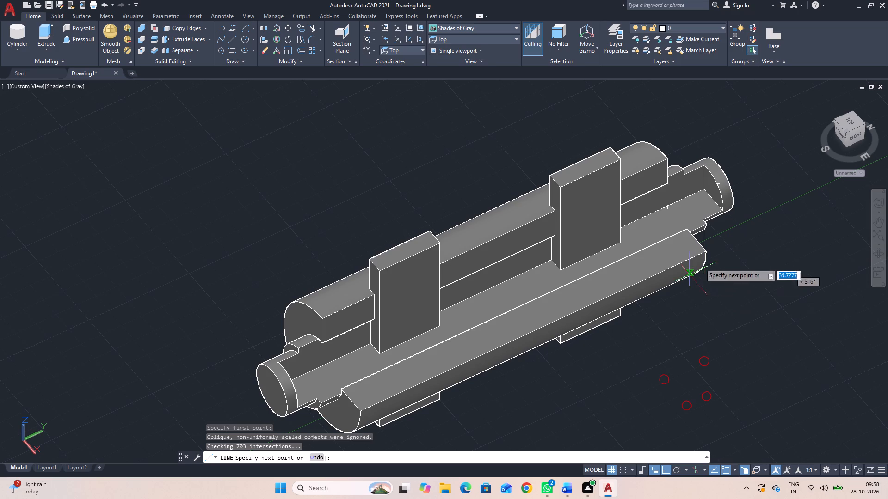
left_click(879, 251)
left_click_drag(822, 320, 748, 315)
key("Escape")
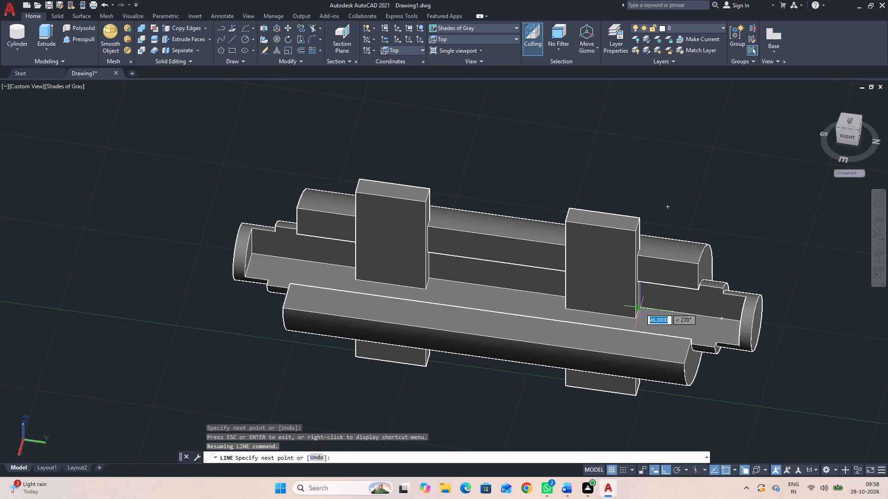
left_click(640, 307)
left_click(637, 318)
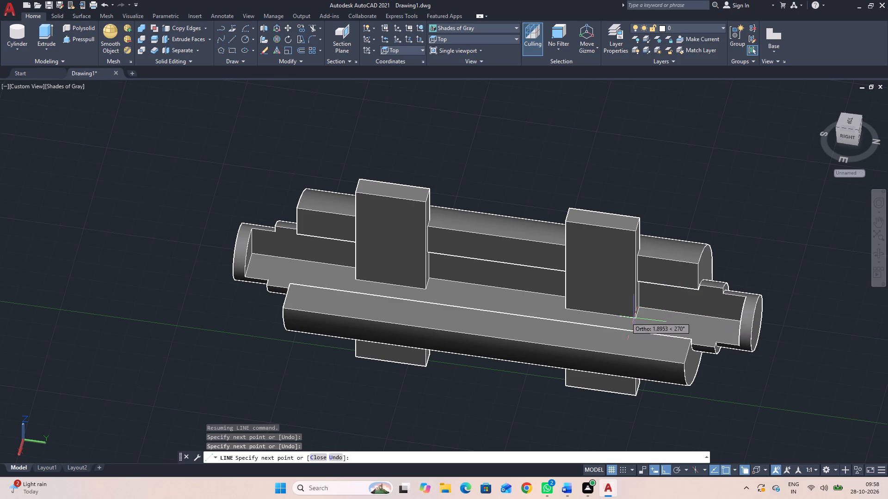
left_click(567, 309)
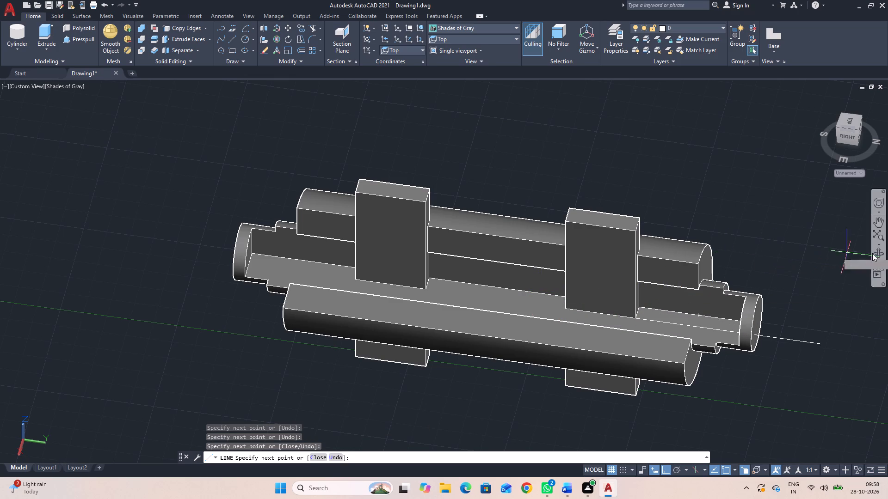
left_click(875, 252)
left_click_drag(672, 387, 797, 408)
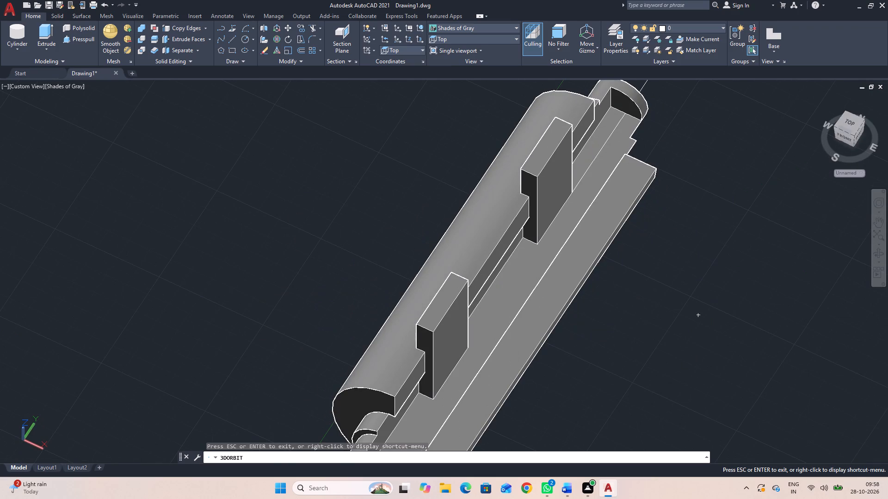
key("Escape")
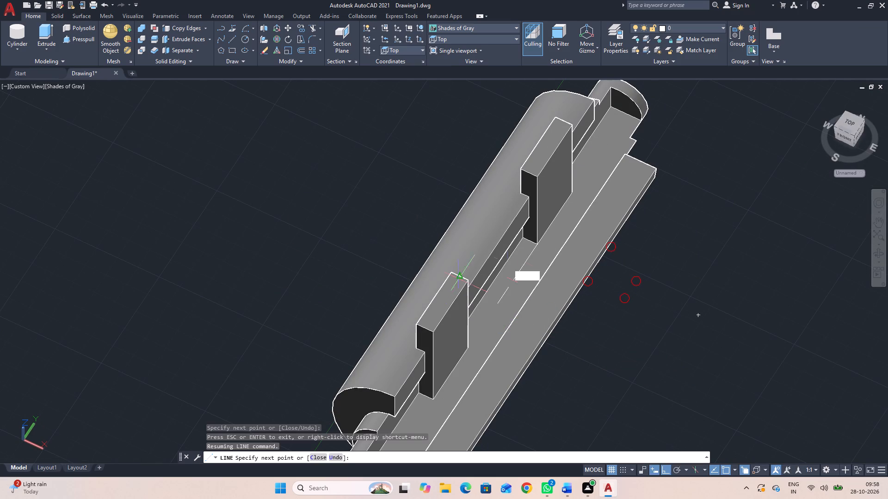
left_click(523, 238)
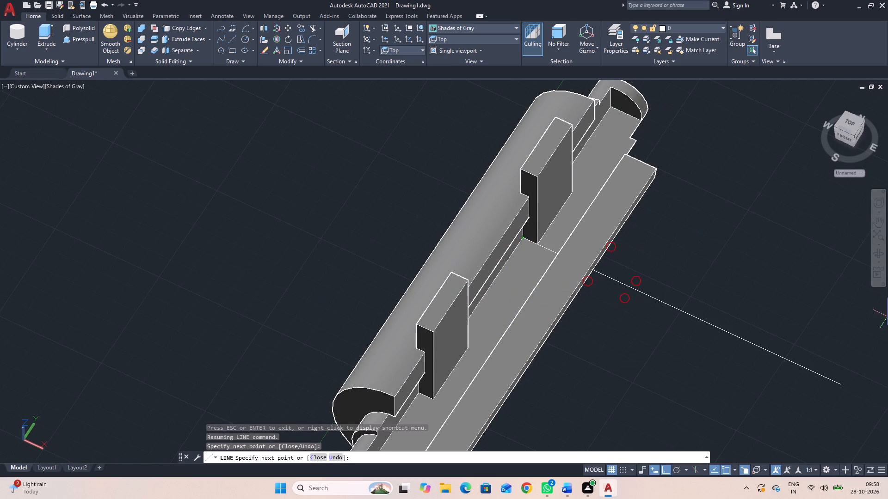
Continue the outline along the inner edge to the southern plate and trace around the corners of its base.
left_click(873, 256)
left_click_drag(842, 311, 726, 350)
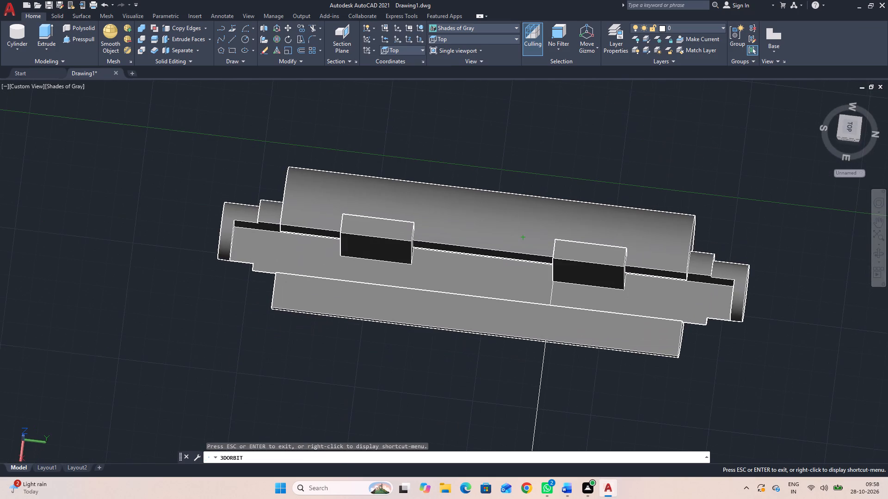
left_click_drag(597, 325, 583, 323)
key("Escape")
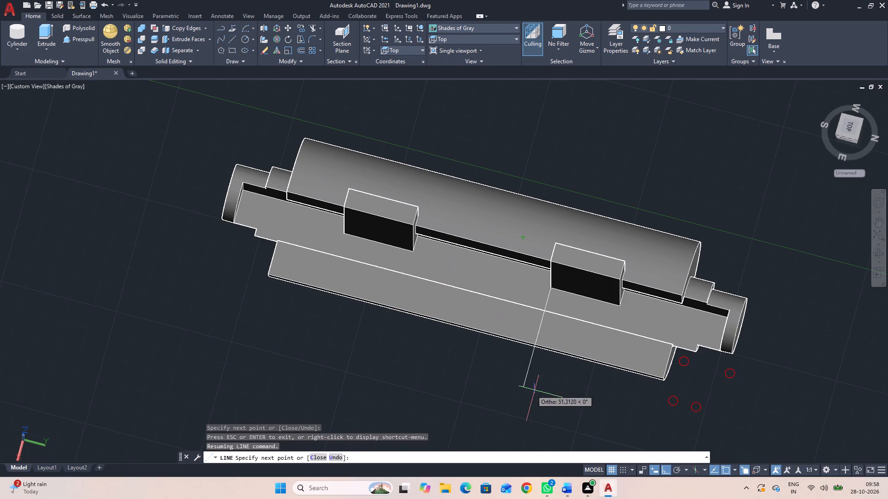
left_click(875, 259)
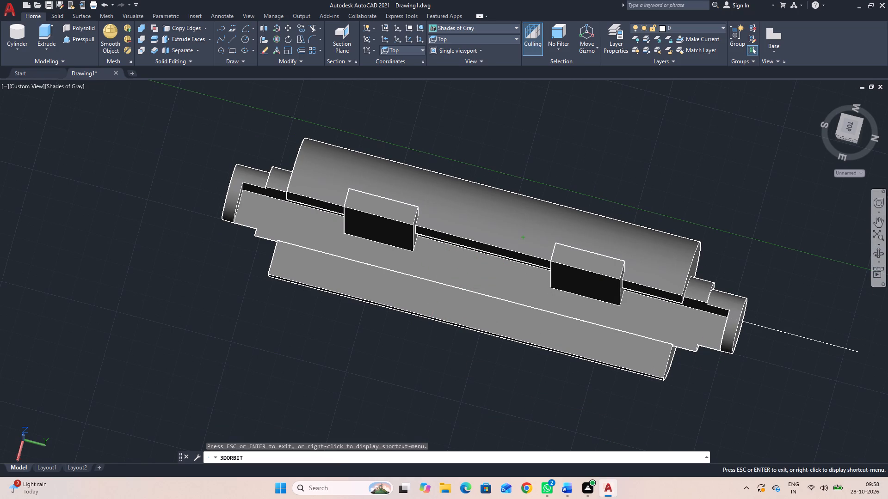
left_click_drag(813, 388, 815, 348)
key("Escape")
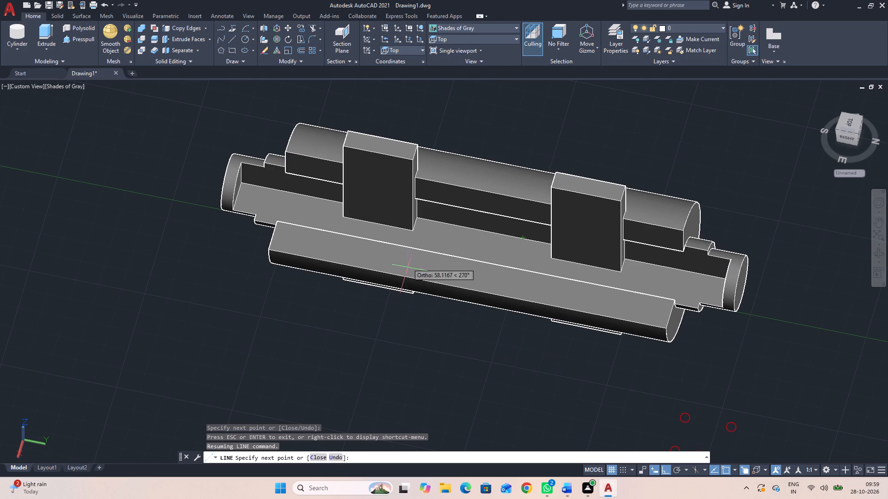
scroll(418, 214, "up", 4)
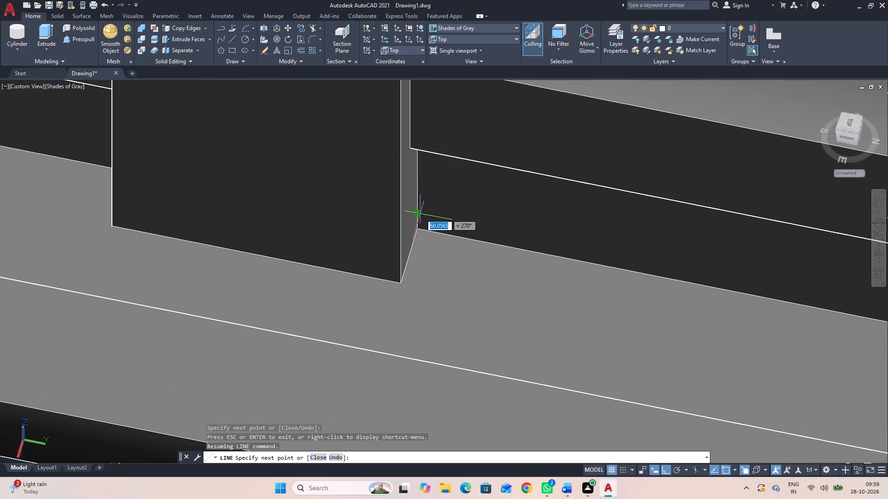
left_click(419, 229)
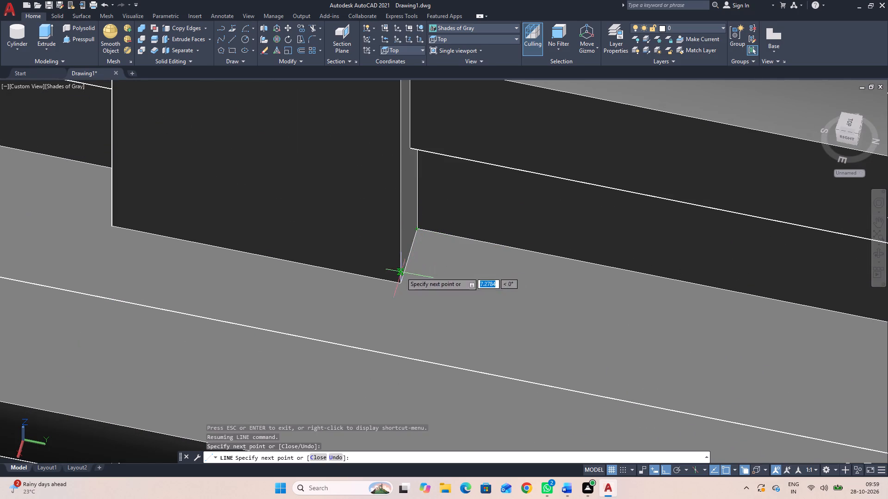
left_click(401, 282)
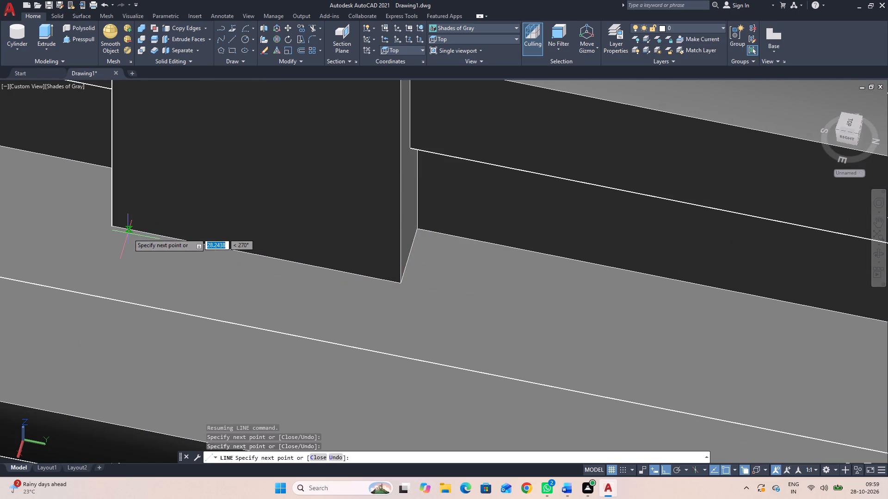
left_click(111, 226)
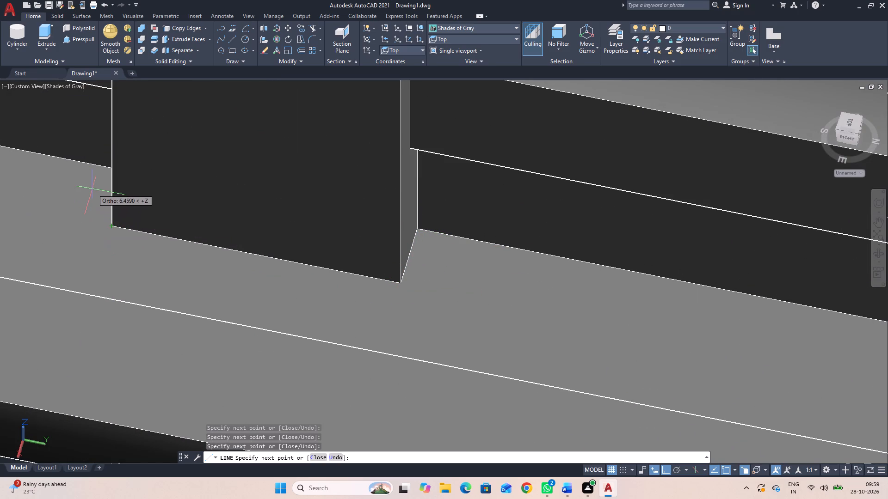
left_click(876, 249)
left_click_drag(695, 269, 786, 271)
left_click_drag(569, 319, 581, 307)
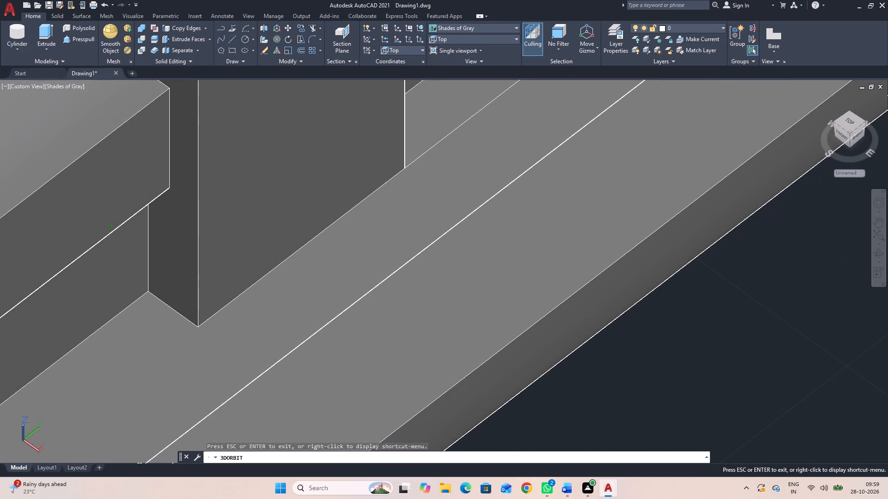
key("Escape")
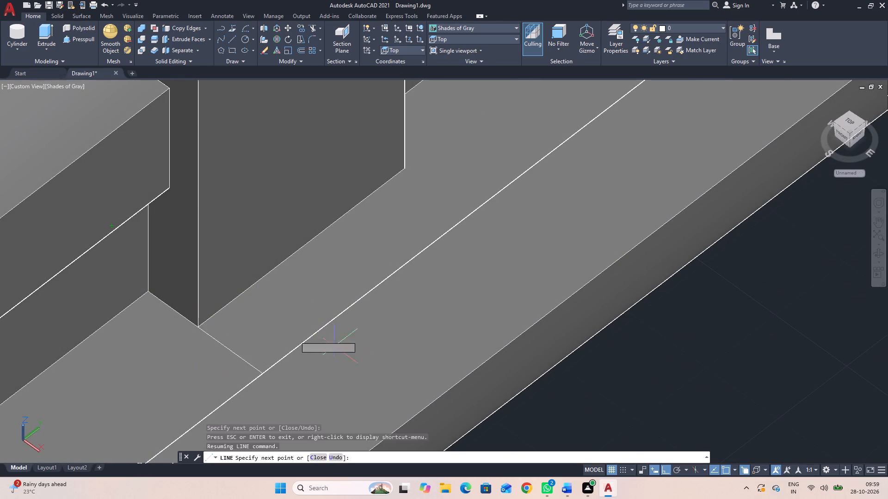
left_click(149, 292)
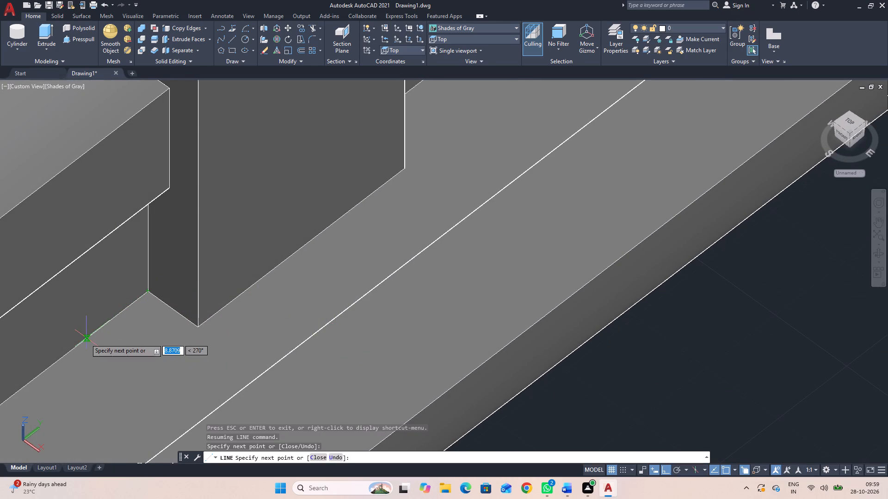
Extend the outline to the south-end inner corner, across the shaft end, and along its outer edge through the first step's corners.
scroll(86, 339, "down", 2)
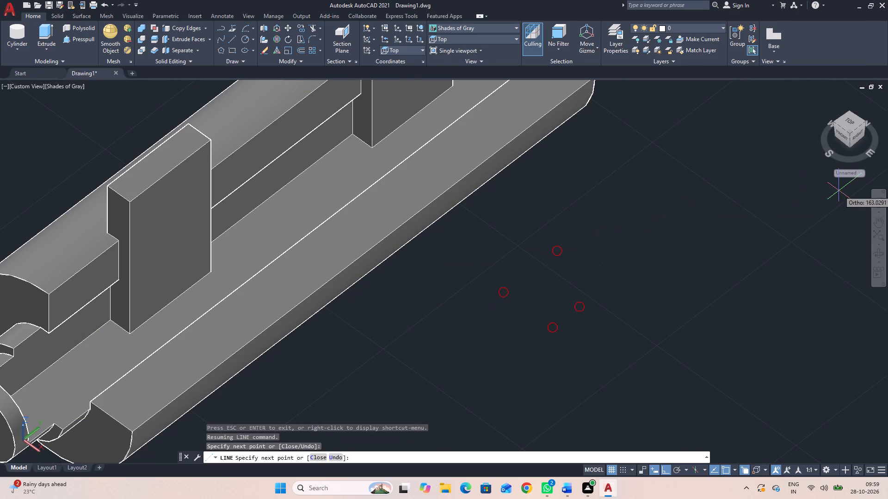
left_click(877, 256)
left_click_drag(741, 274, 703, 280)
left_click_drag(684, 280, 672, 280)
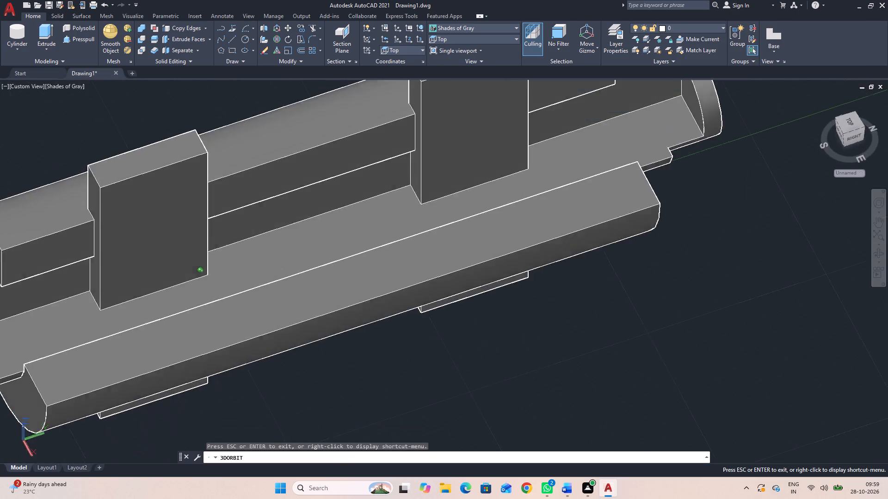
left_click_drag(672, 280, 547, 283)
left_click_drag(506, 237, 505, 217)
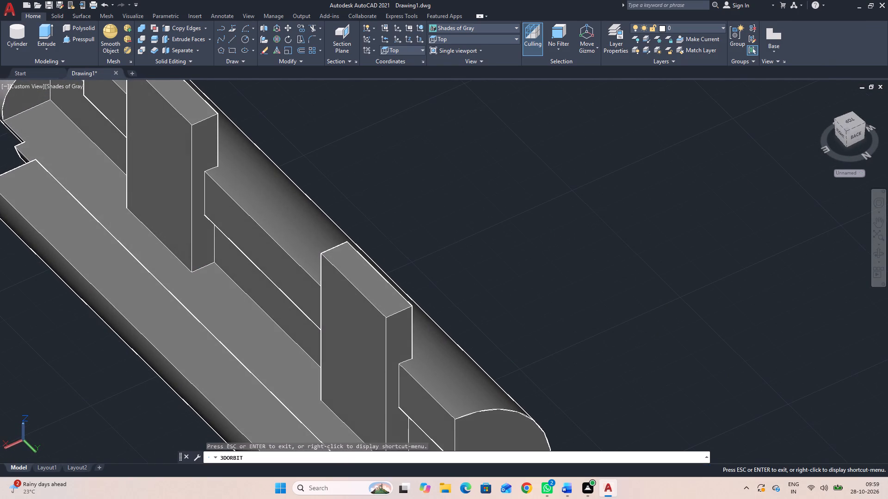
key("Escape")
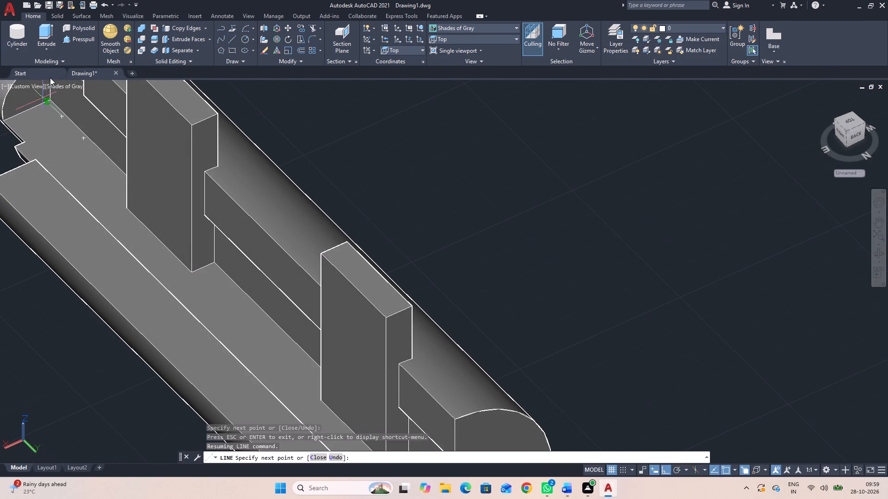
left_click(49, 100)
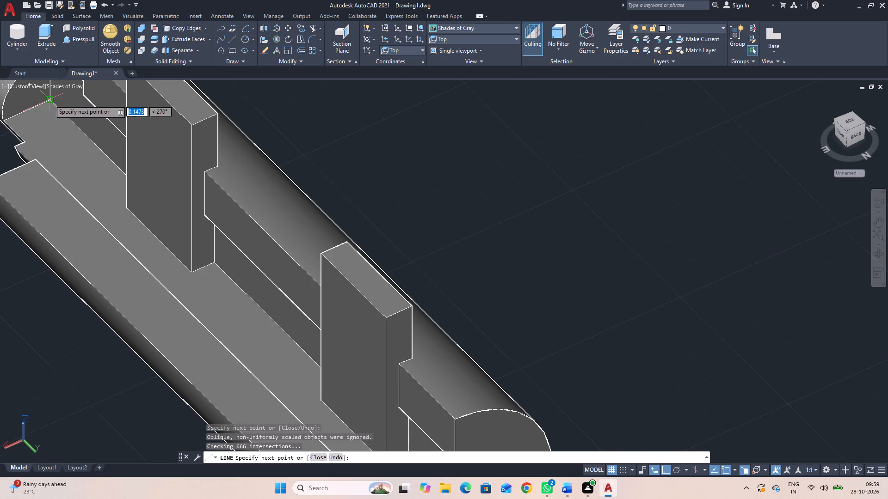
left_click(2, 120)
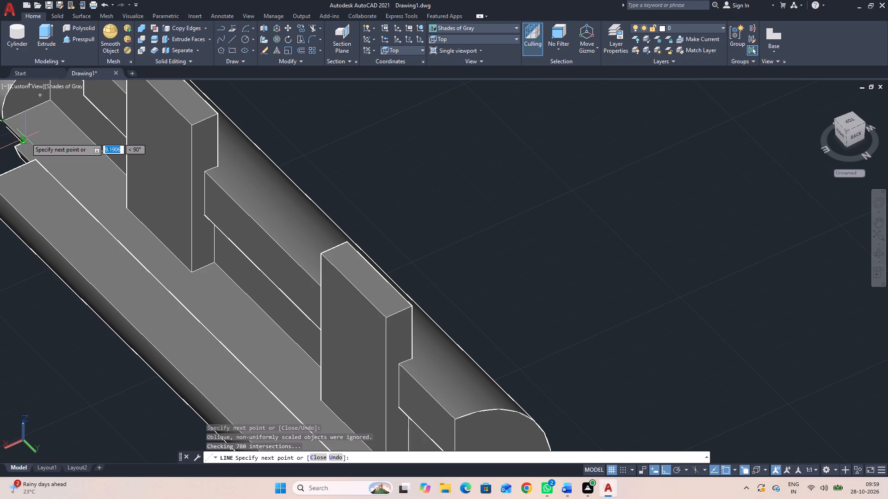
left_click(26, 141)
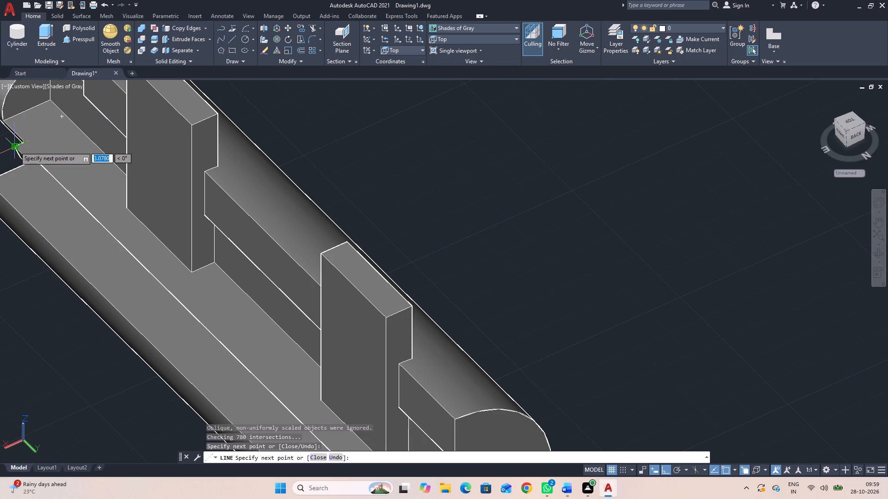
left_click(15, 146)
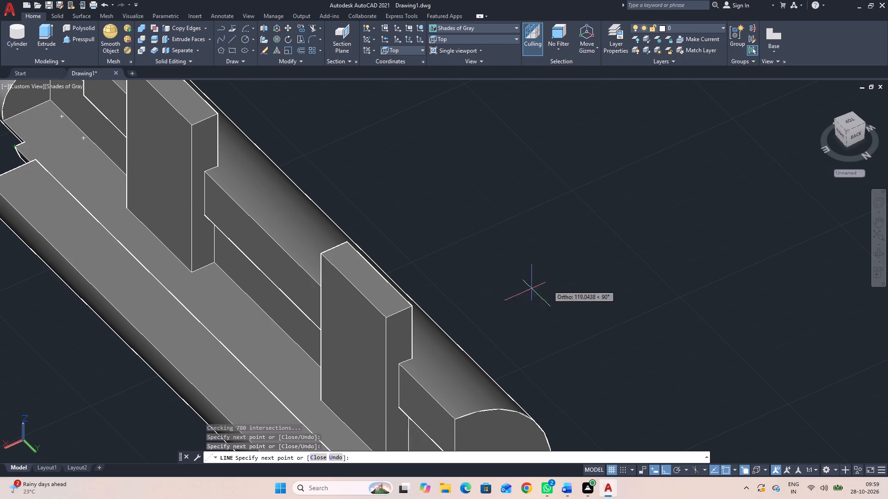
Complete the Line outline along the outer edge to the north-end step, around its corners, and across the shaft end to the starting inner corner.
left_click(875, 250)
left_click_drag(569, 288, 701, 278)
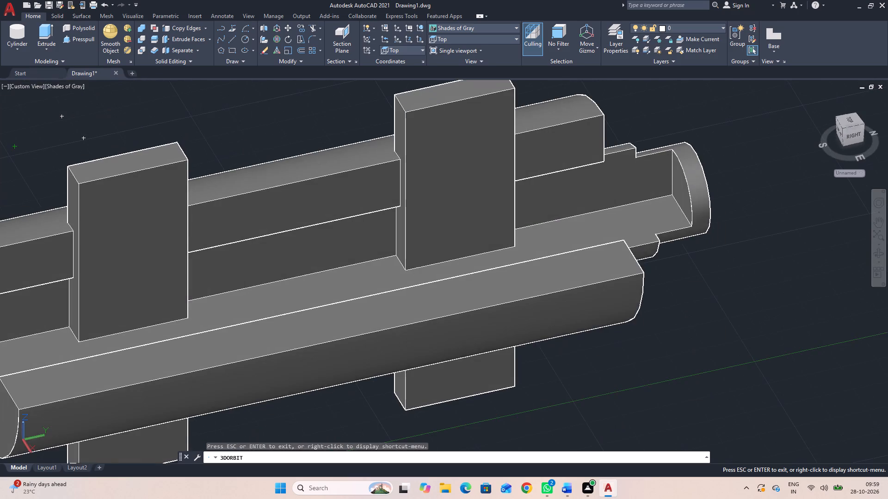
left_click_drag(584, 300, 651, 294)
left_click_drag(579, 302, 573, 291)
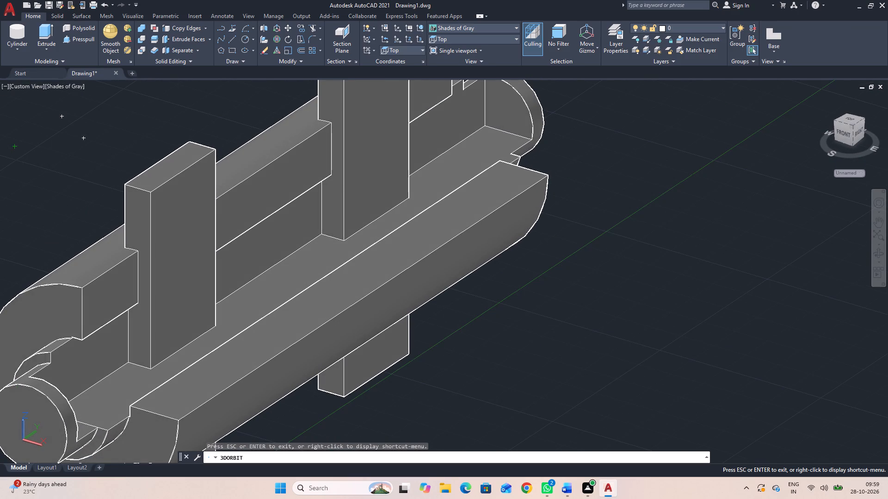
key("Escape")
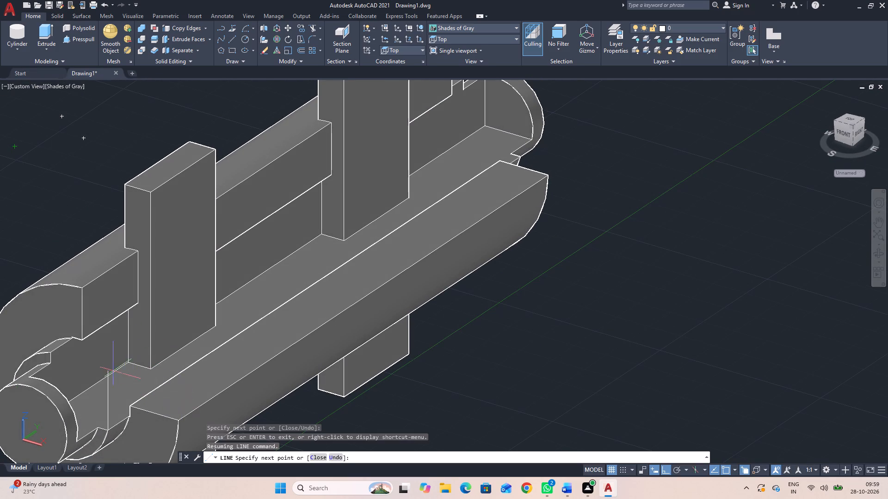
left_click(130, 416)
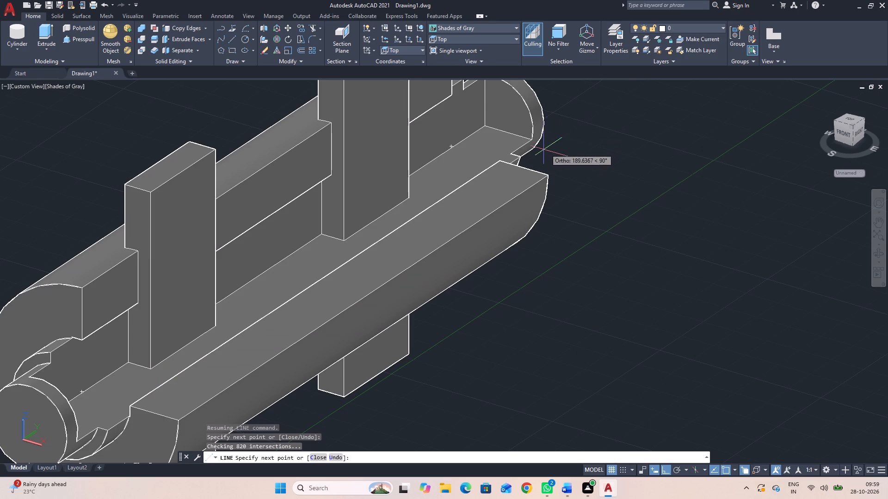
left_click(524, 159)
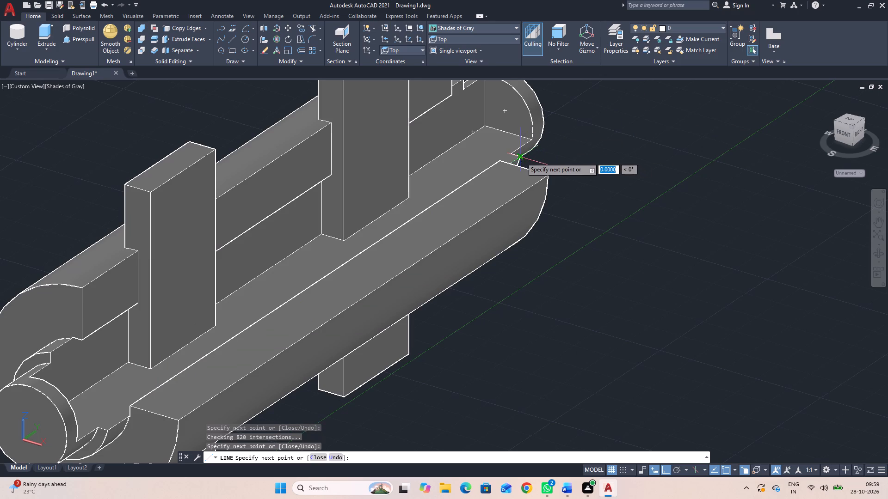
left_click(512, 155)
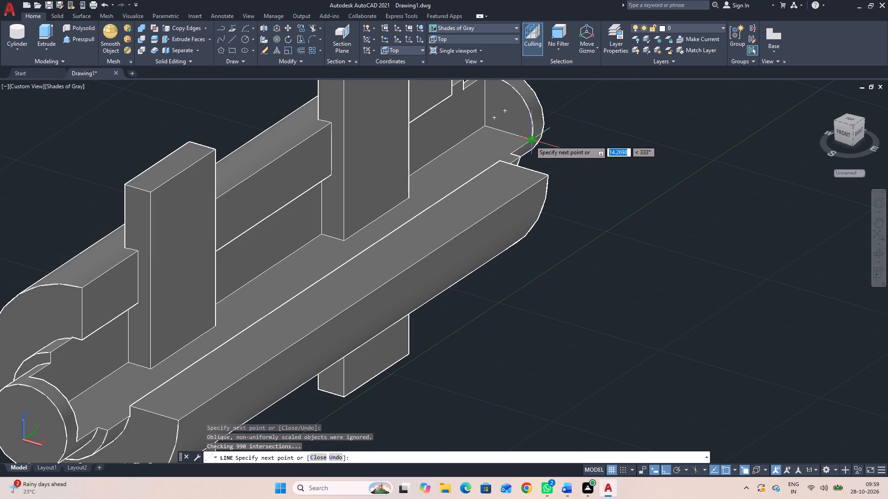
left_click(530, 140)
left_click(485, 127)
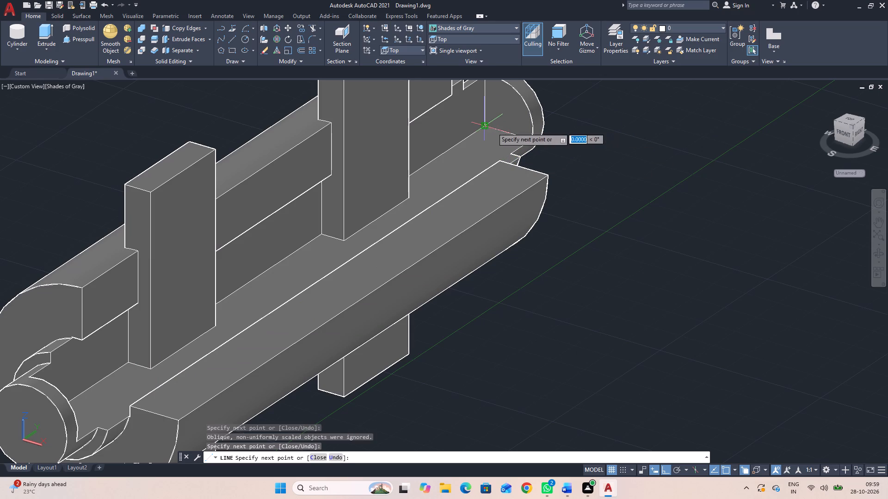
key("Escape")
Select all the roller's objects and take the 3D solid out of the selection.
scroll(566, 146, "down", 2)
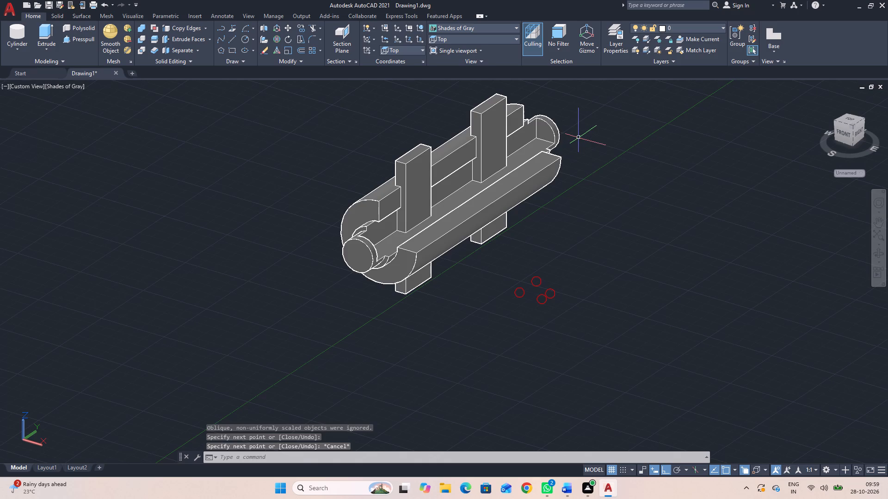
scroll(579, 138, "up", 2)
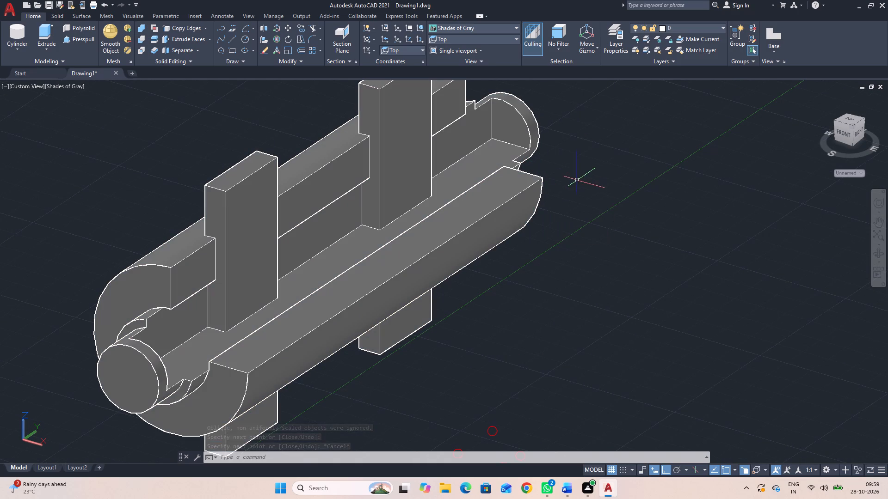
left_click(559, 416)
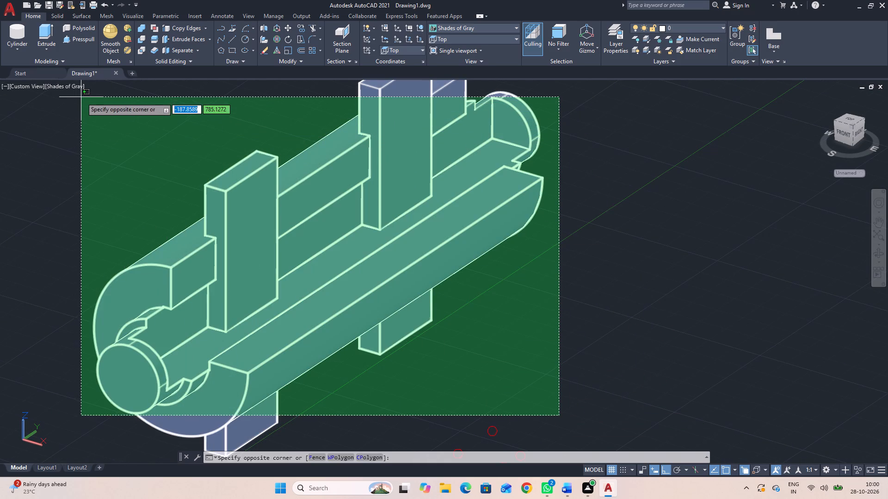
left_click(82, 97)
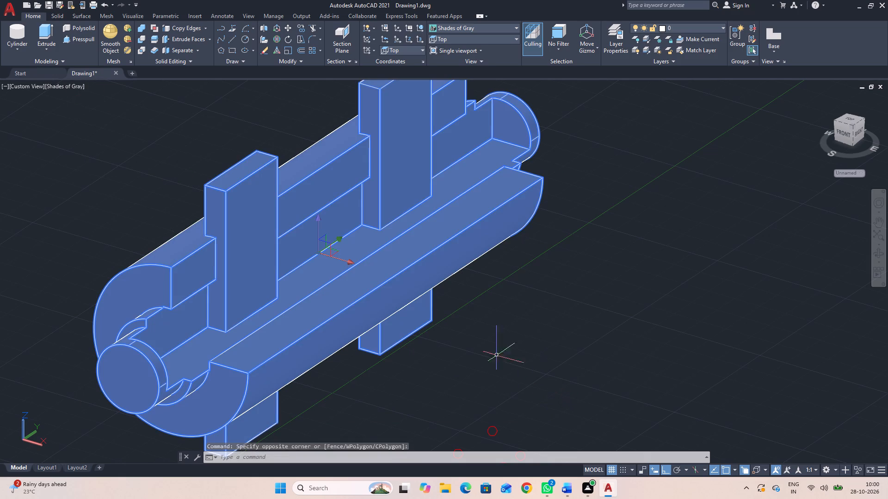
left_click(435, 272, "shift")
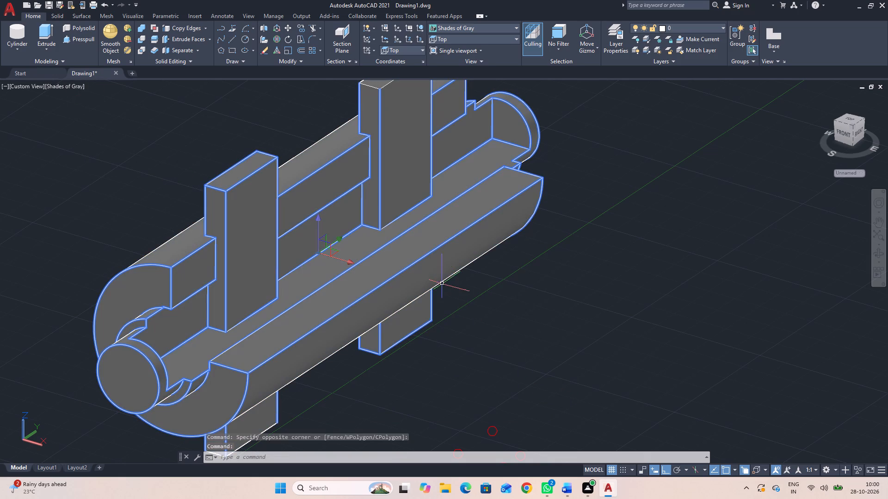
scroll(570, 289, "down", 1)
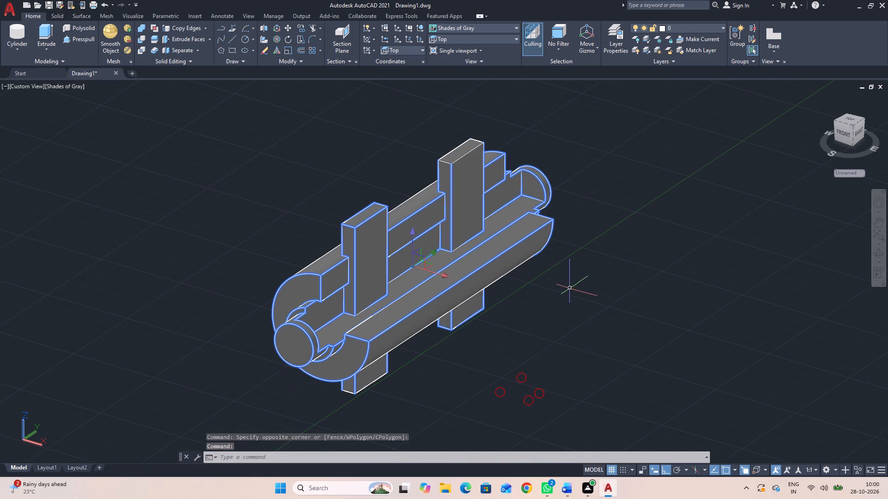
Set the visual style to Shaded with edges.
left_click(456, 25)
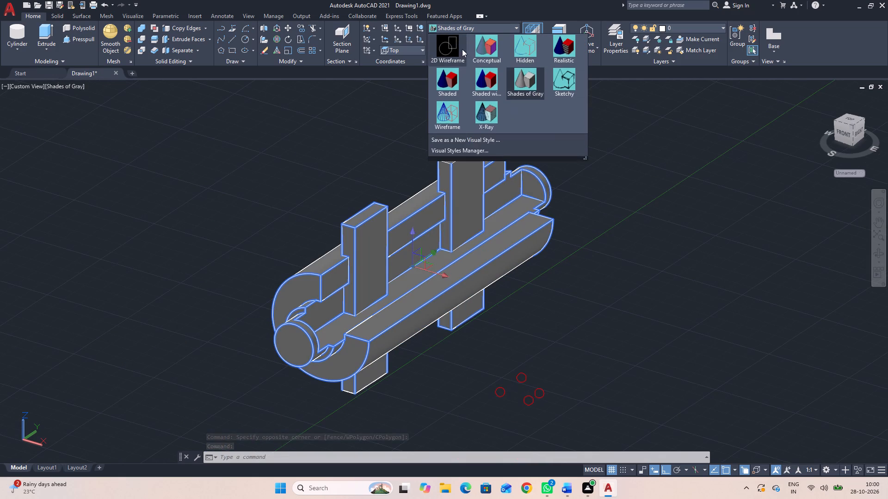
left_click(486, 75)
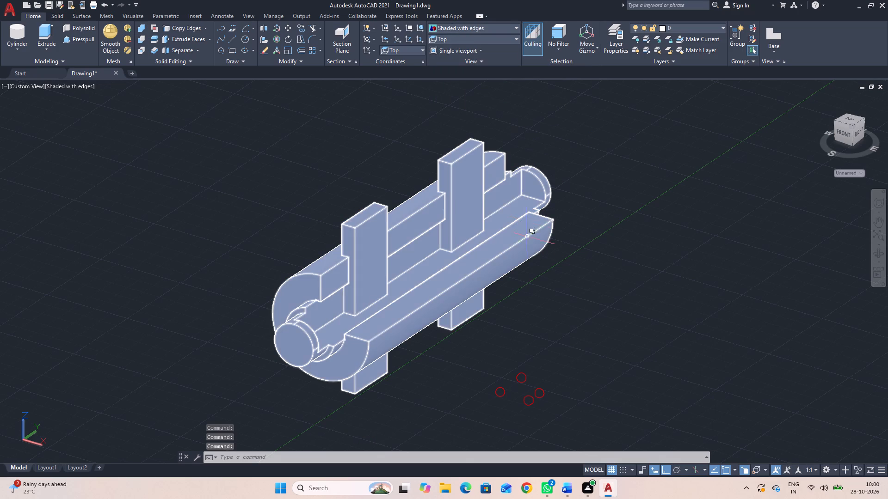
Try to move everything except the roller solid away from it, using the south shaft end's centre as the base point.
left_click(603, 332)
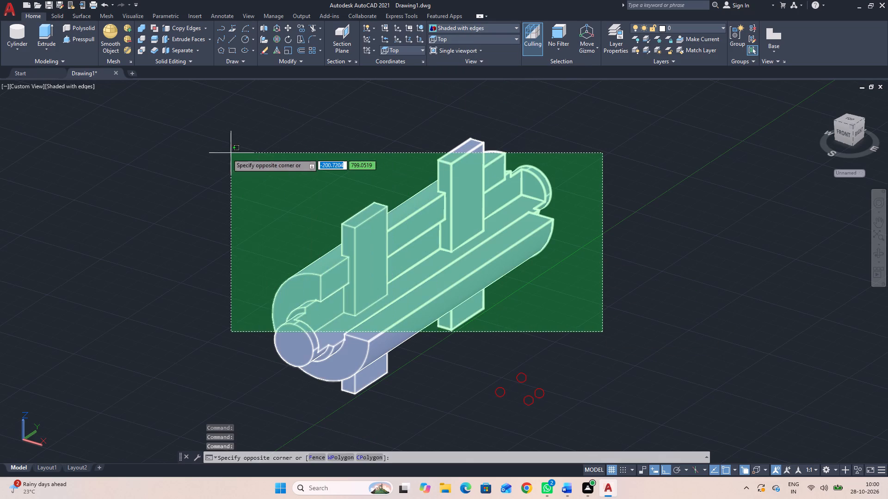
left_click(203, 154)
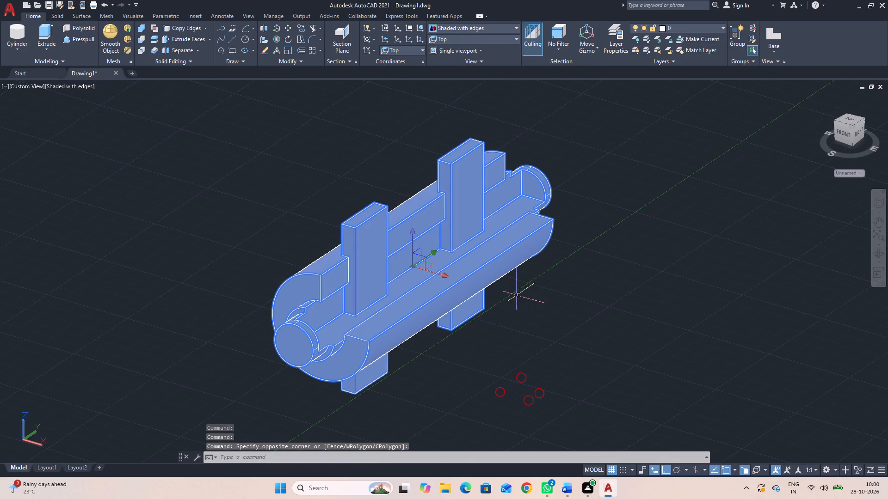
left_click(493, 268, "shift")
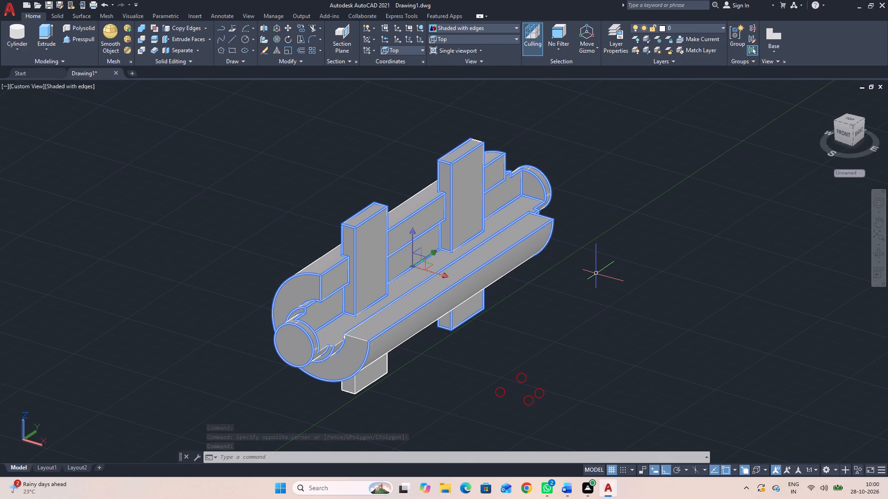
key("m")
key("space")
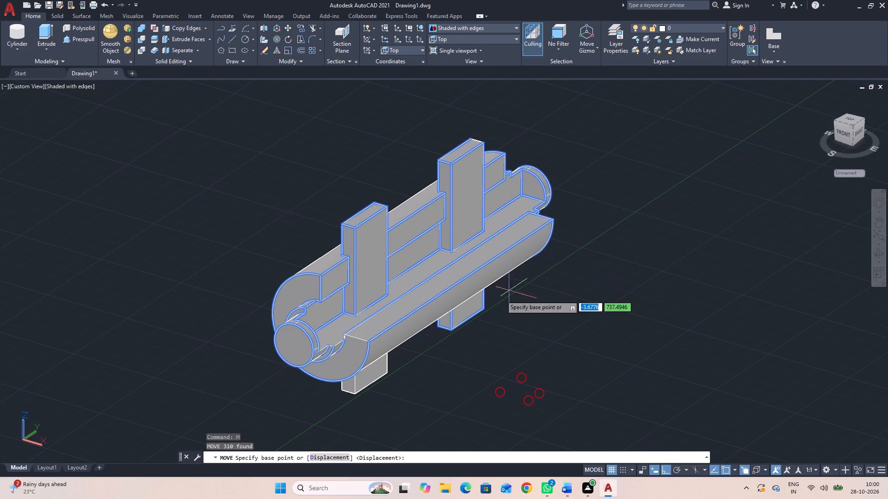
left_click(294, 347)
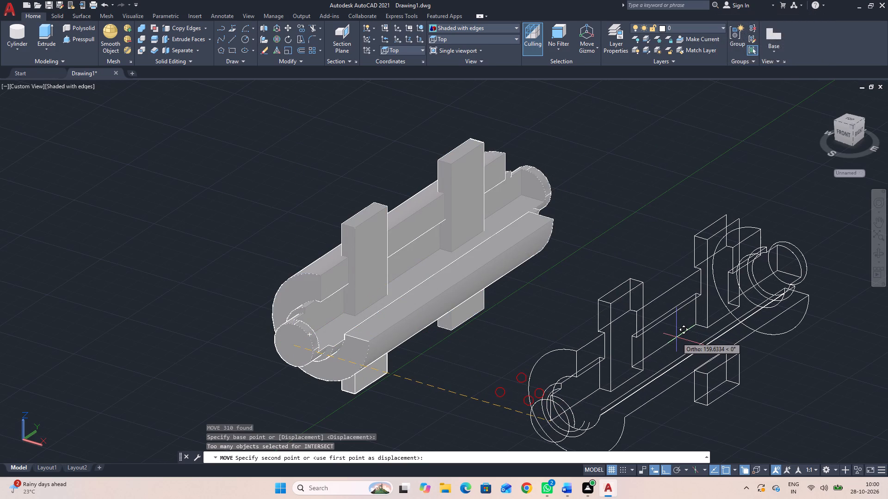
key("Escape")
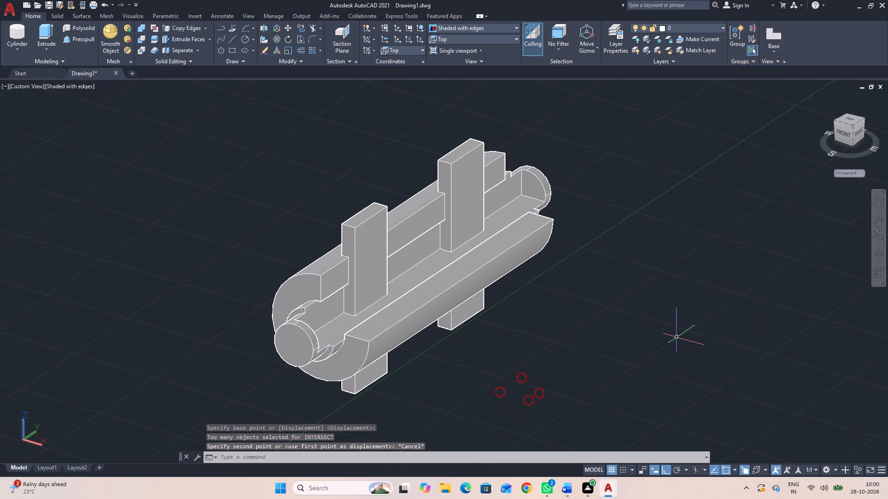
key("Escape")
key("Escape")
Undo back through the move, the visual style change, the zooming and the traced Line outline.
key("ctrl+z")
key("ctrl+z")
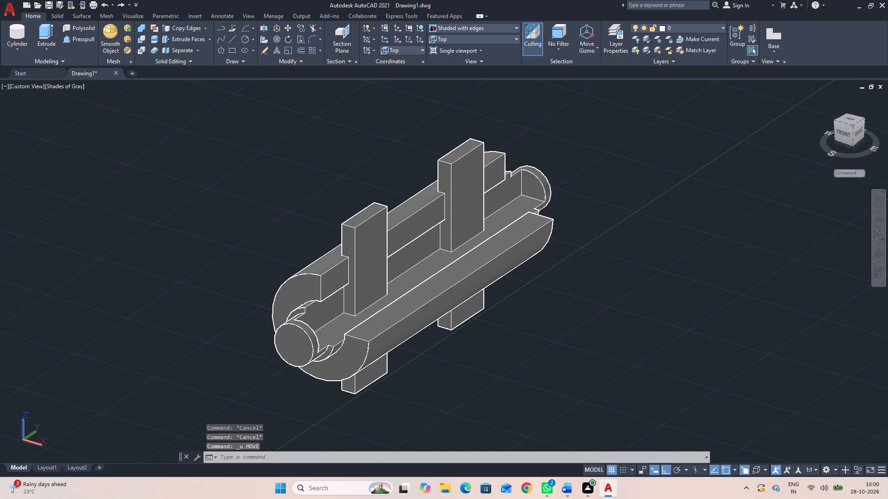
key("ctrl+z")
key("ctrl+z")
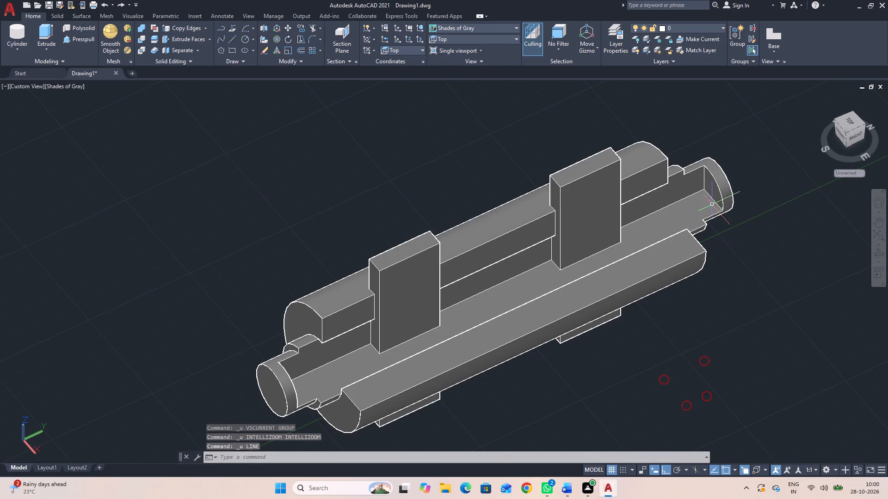
Select the lines across the north shaft end, along the adjoining inner edge, and around the northern plate's base, leaving out the solid.
left_click(715, 201)
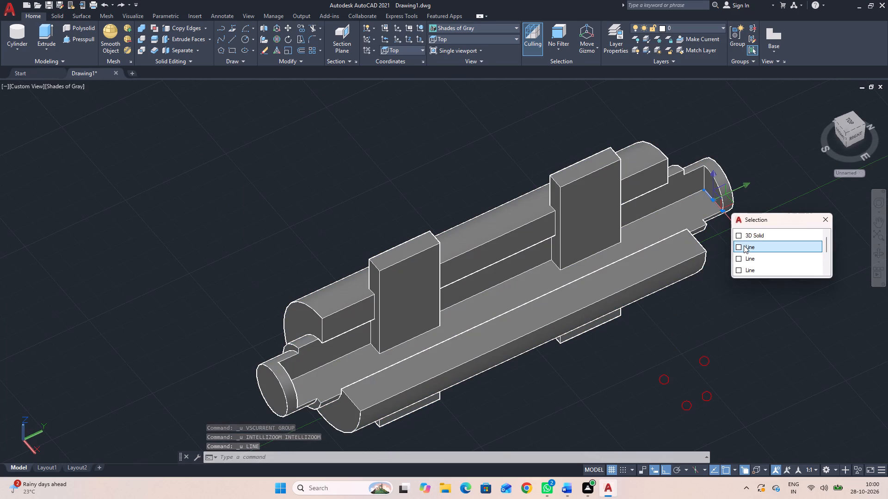
left_click(744, 245)
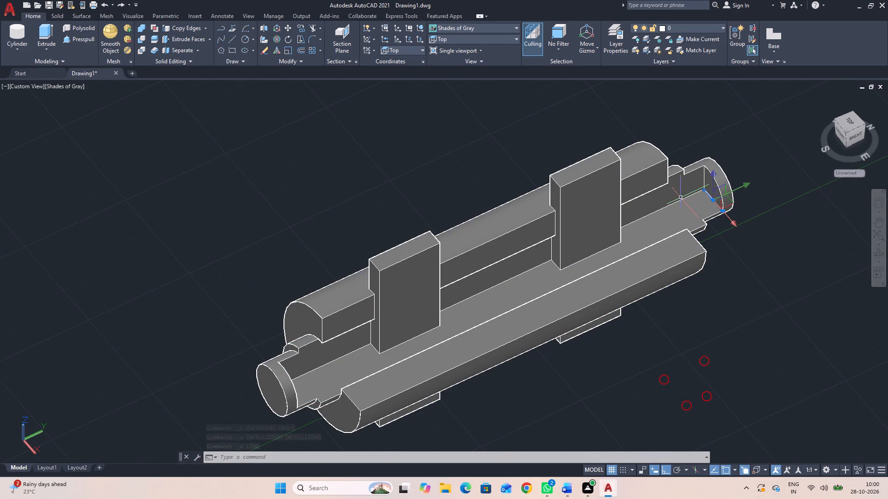
left_click(682, 201)
left_click(714, 245)
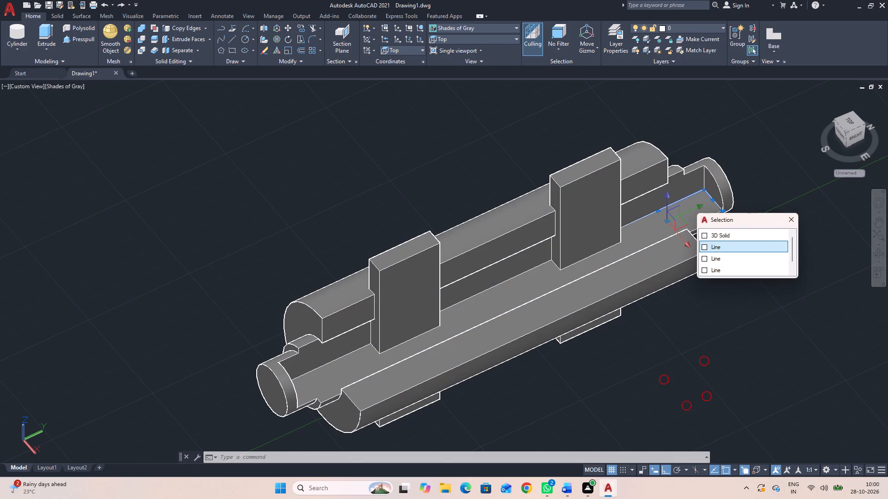
left_click(874, 253)
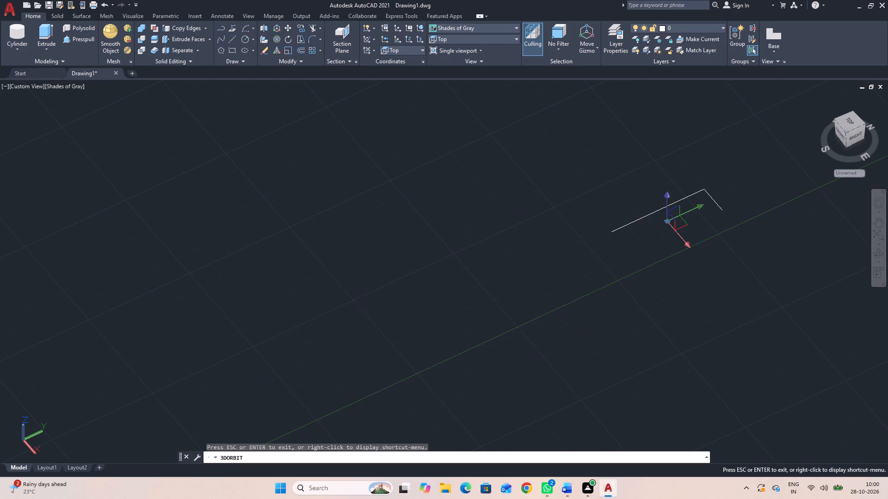
left_click_drag(846, 275, 745, 281)
key("Escape")
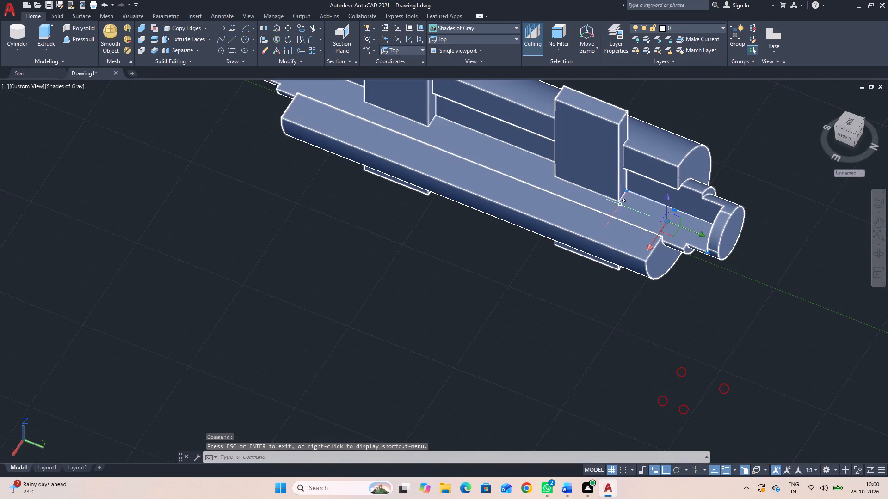
left_click(623, 196)
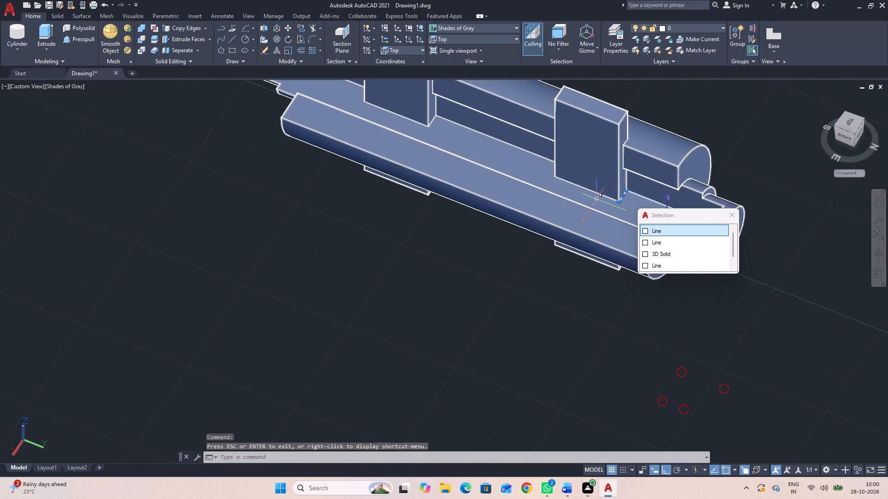
left_click(600, 194)
left_click(654, 236)
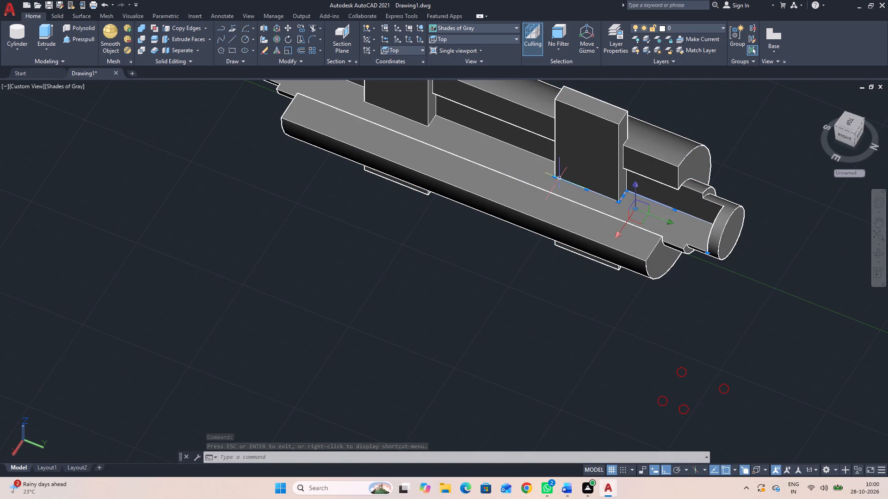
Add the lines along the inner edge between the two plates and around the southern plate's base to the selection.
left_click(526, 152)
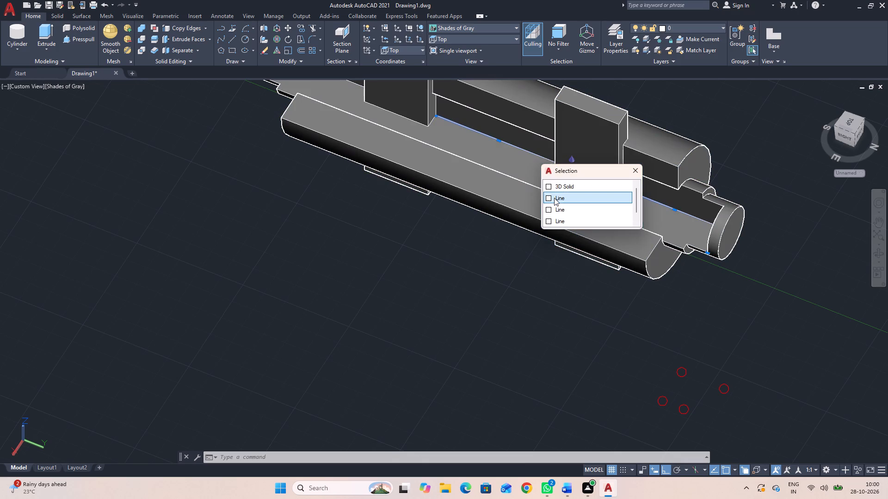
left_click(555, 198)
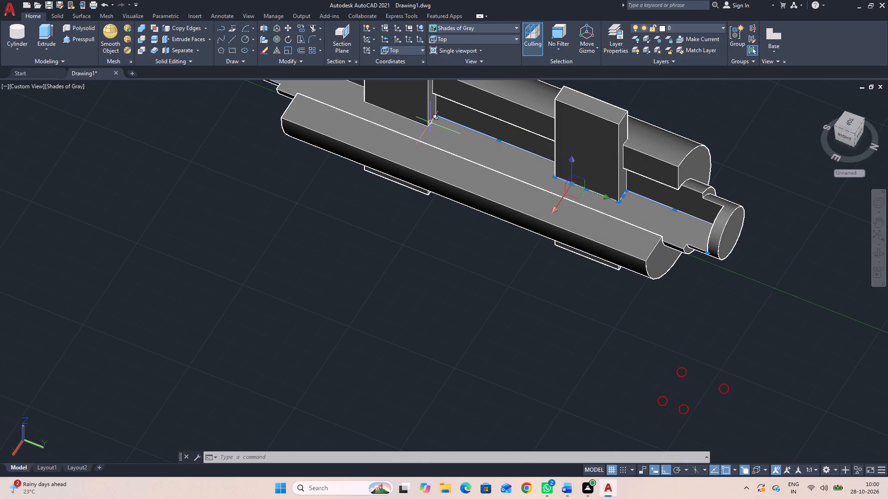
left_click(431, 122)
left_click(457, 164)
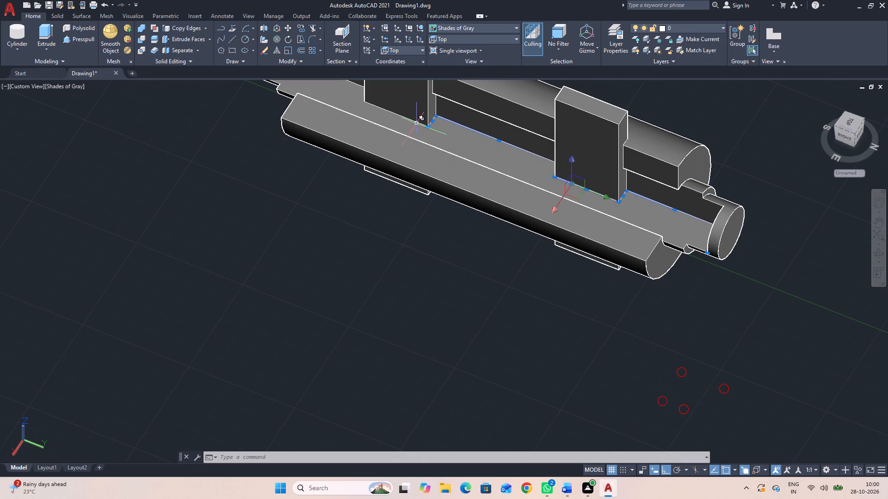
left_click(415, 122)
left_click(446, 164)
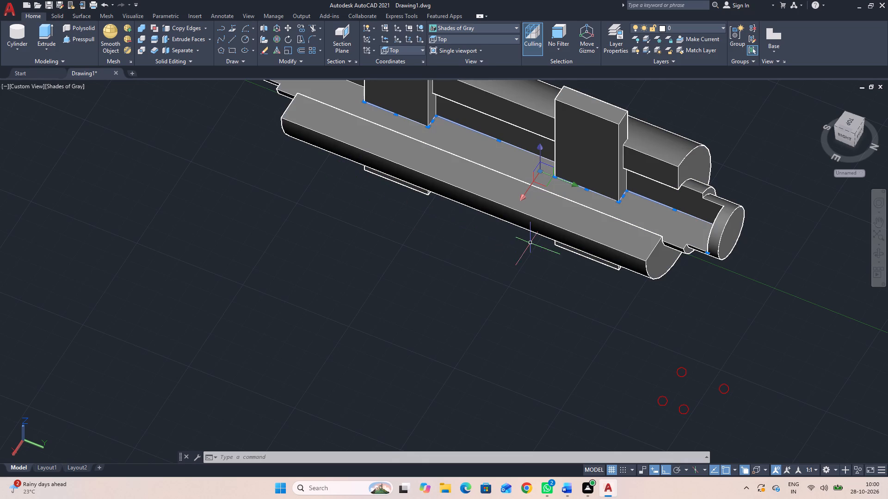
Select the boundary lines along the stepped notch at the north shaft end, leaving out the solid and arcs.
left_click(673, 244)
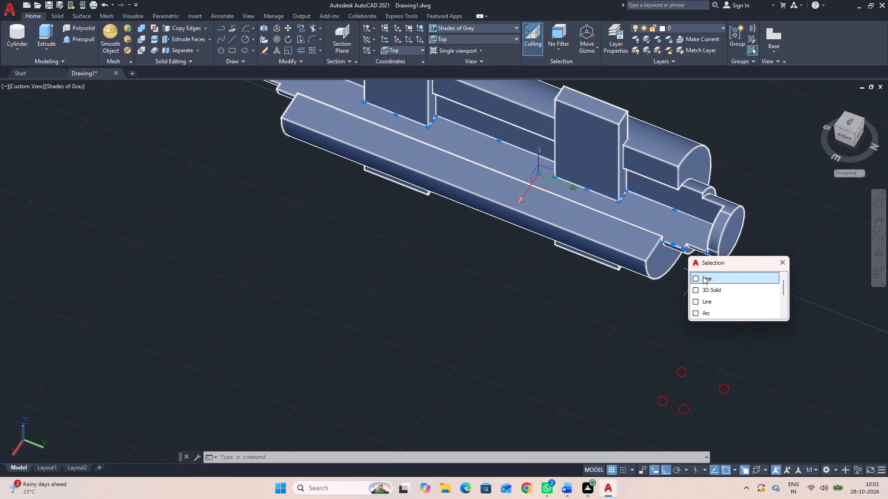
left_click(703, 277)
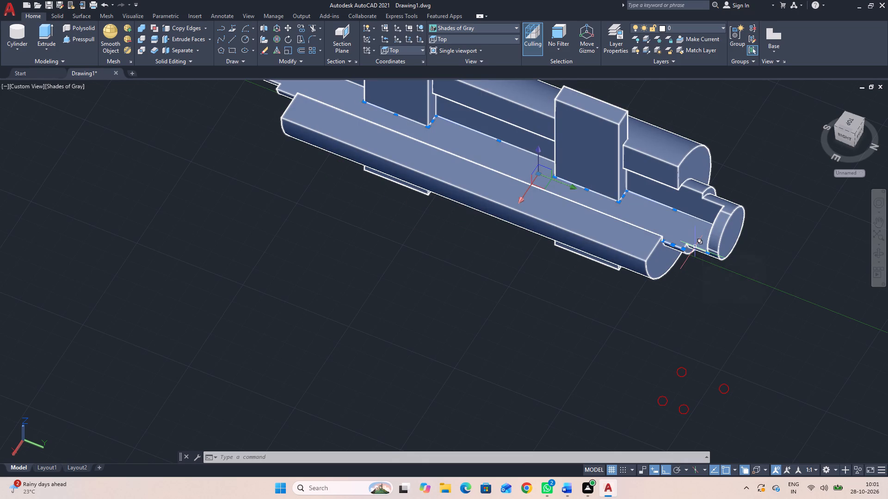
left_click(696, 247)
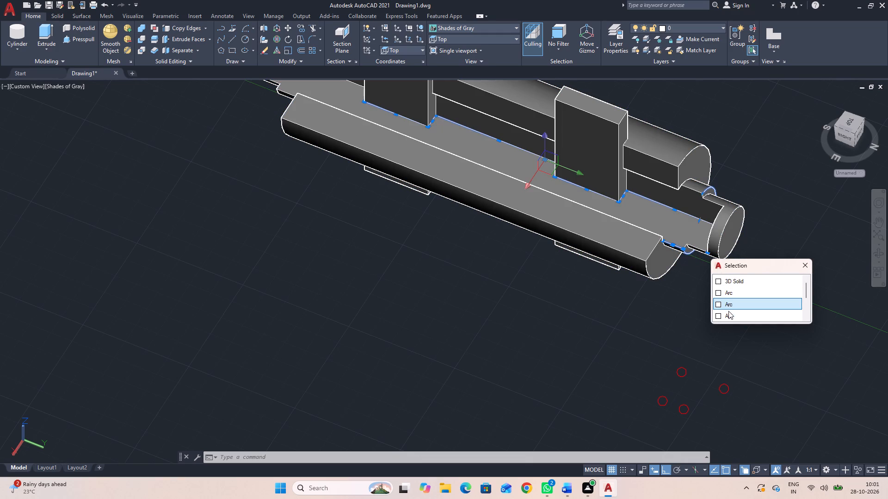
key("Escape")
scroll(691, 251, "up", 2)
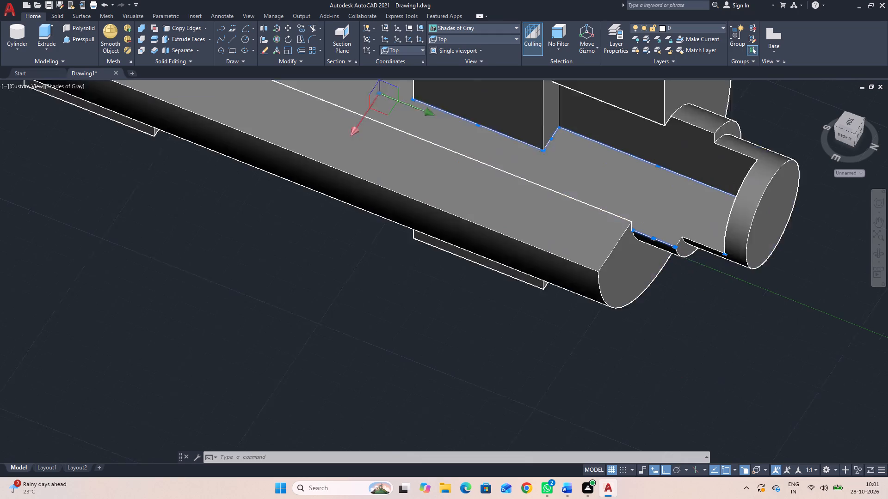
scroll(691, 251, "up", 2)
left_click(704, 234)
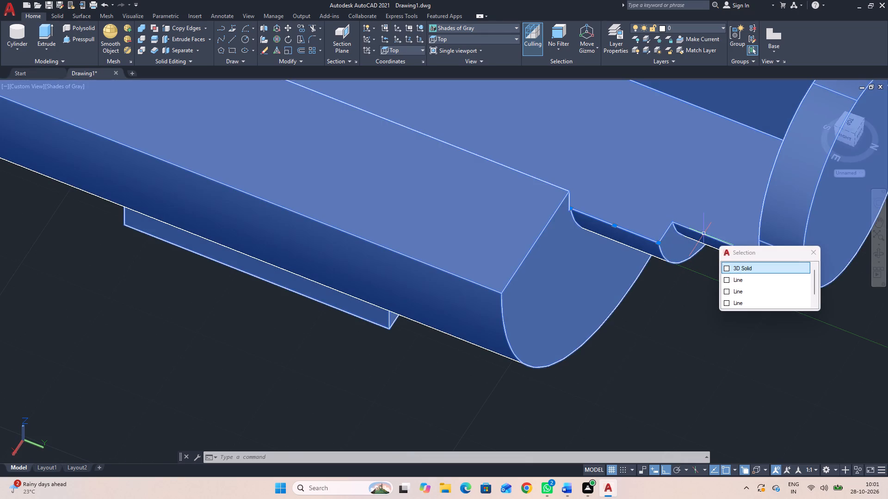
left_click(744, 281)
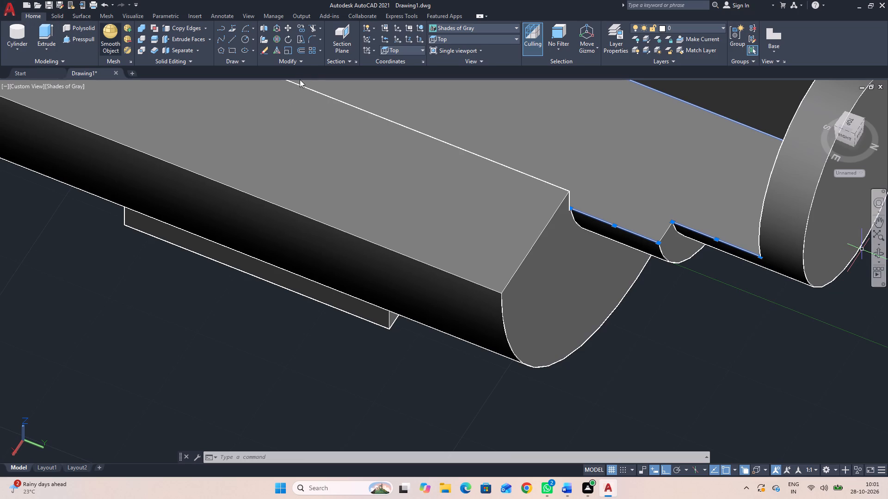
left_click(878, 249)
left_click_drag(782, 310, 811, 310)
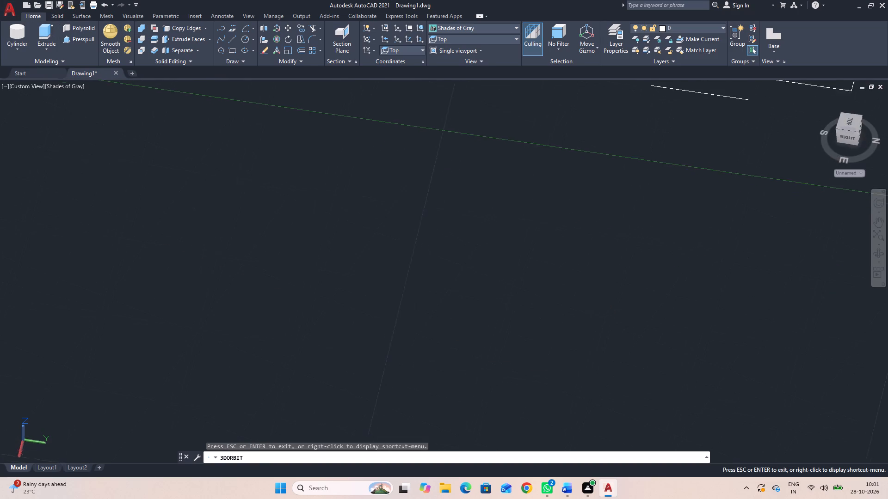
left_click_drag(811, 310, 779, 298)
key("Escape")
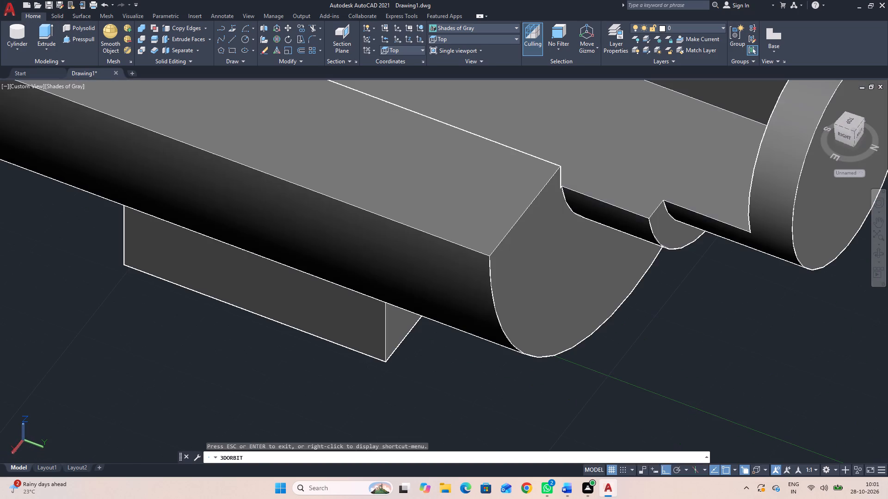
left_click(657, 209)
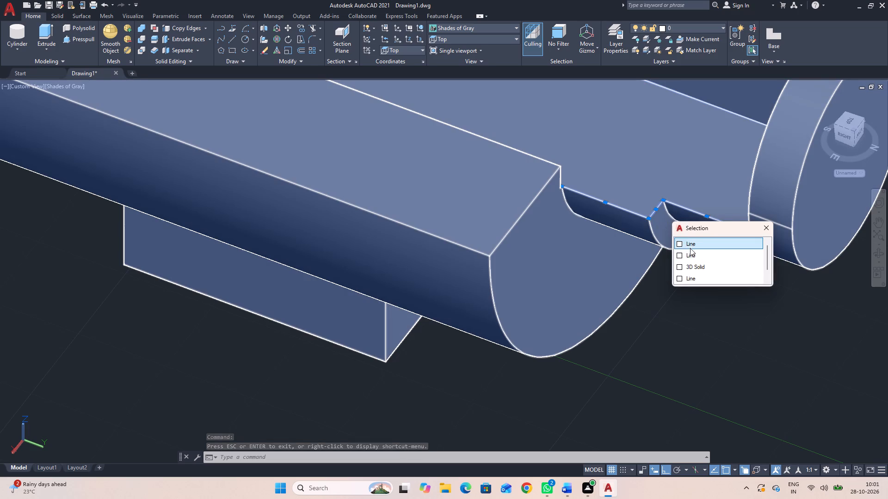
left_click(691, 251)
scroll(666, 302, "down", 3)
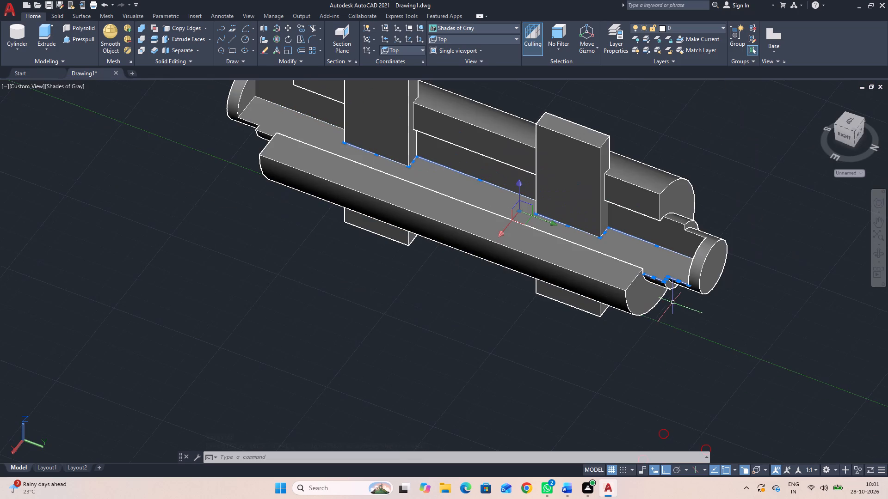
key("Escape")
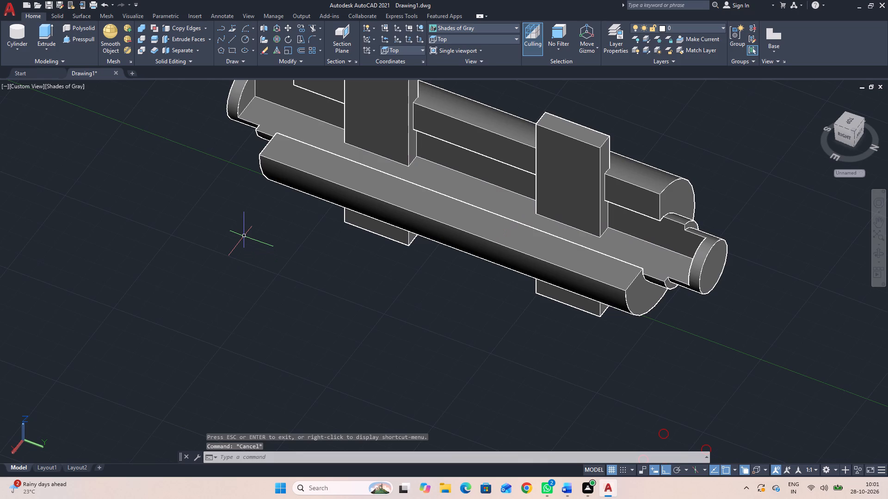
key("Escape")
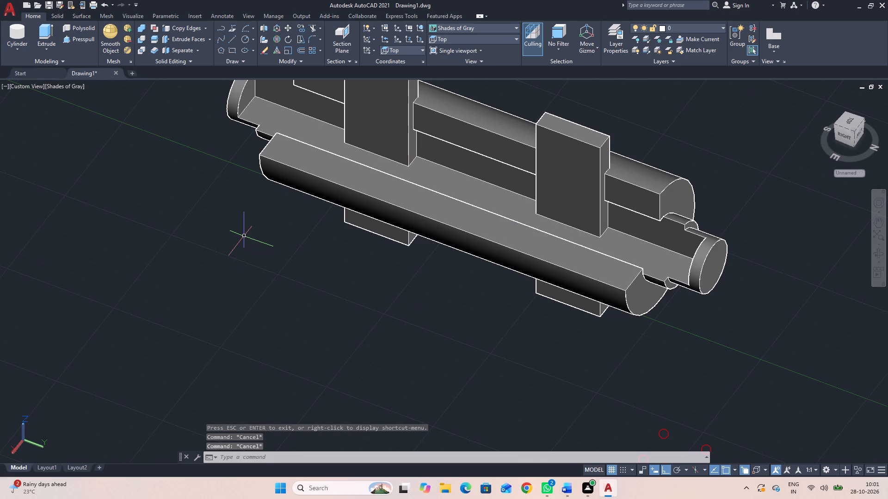
Undo back through the edge extraction, solid edits, hatches, move, erasures, visual style changes, Presspull and the line on the cut face.
key("ctrl+z")
key("ctrl+z")
key("ctrl+z")
key("ctrl+z")
key("ctrl+z")
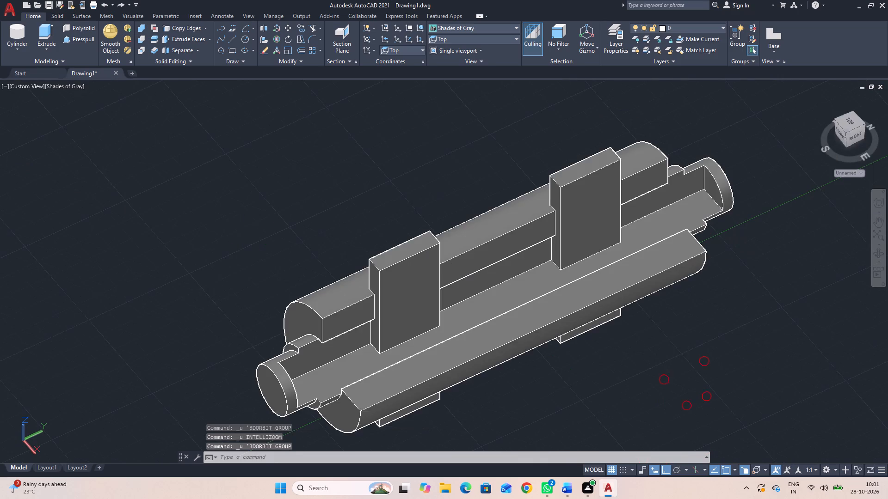
key("ctrl+z")
key("ctrl+z")
key("ctrl+z")
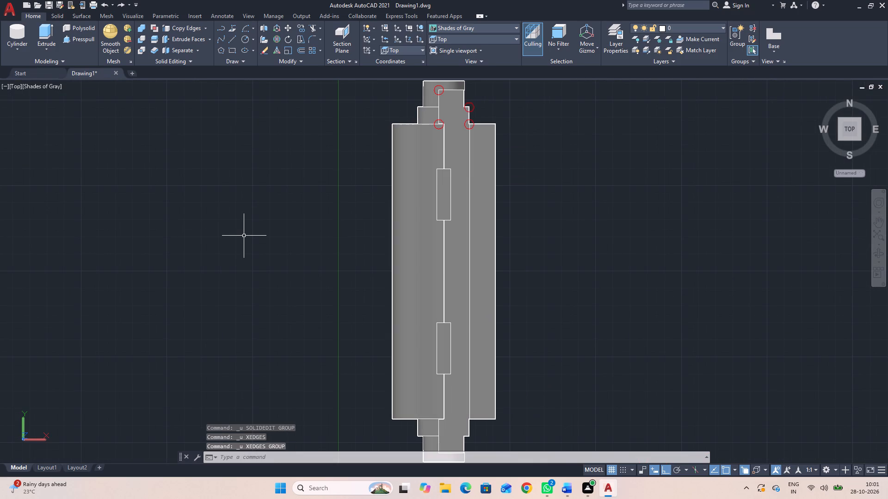
key("ctrl+z")
key("ctrl+z")
key("ctrl+z")
key("ctrl+z")
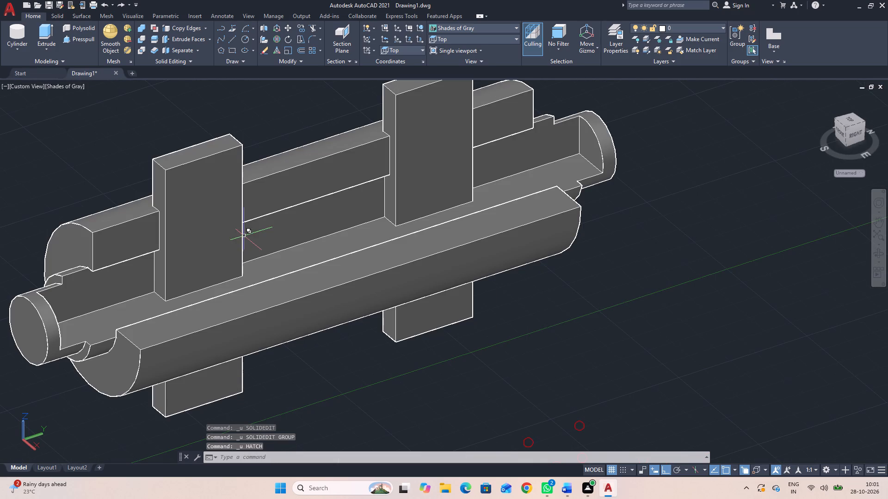
key("ctrl+z")
key("ctrl+z")
key("ctrl+z")
key("ctrl+z")
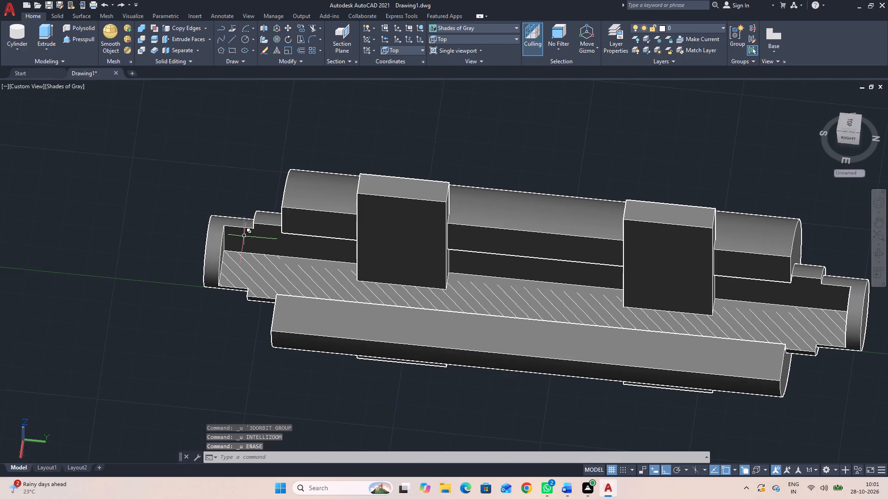
key("ctrl+z")
key("ctrl+z")
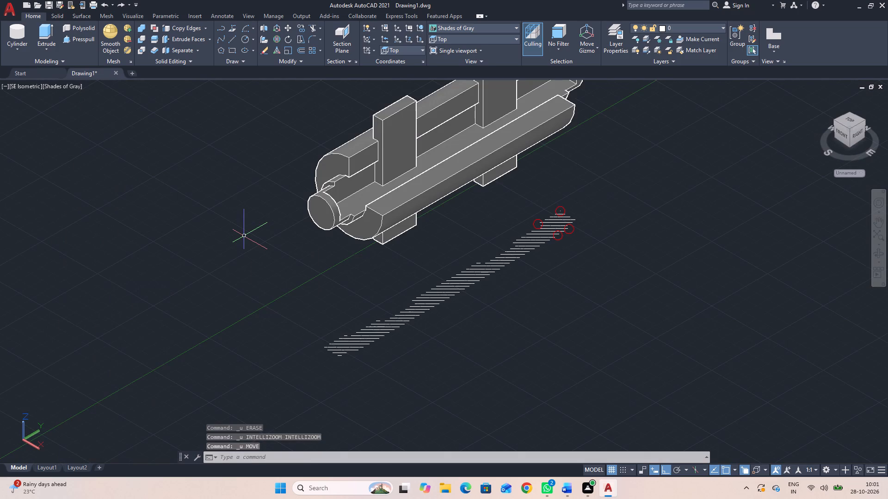
key("ctrl+z")
key("ctrl+z")
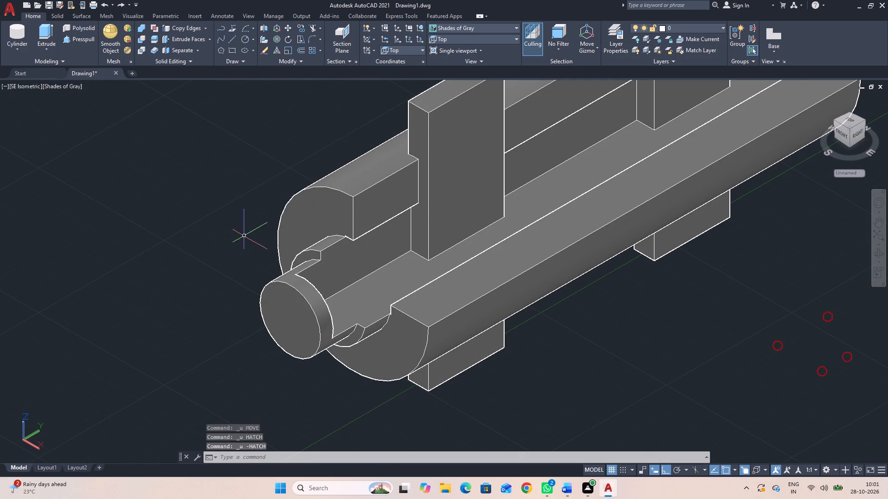
key("ctrl+z")
key("ctrl+z")
key("ctrl+z")
key("ctrl+z")
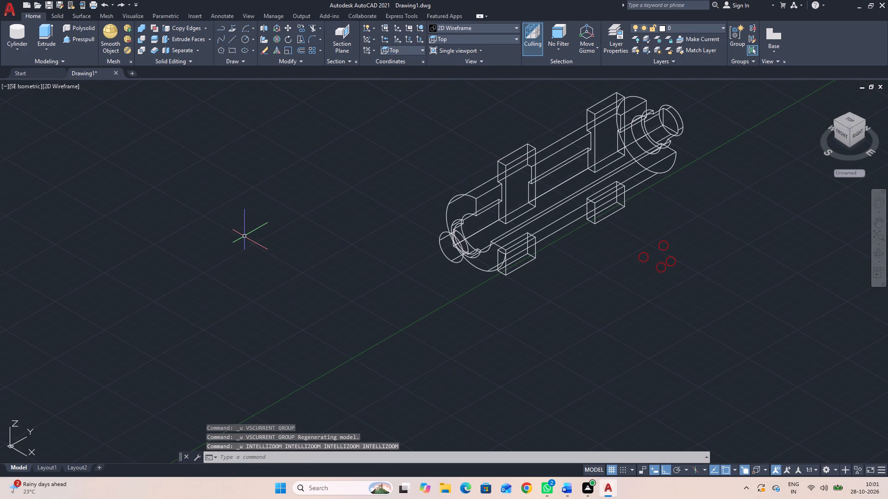
key("ctrl+z")
key("ctrl+z")
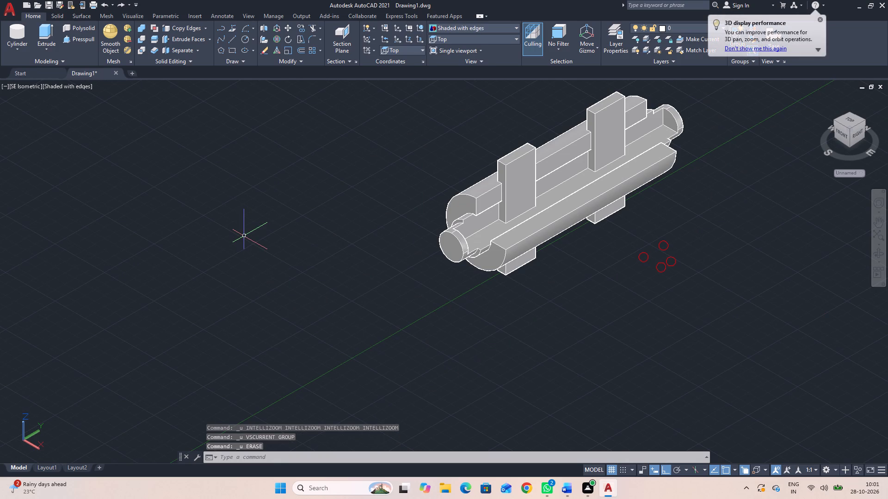
key("ctrl+z")
key("ctrl+z")
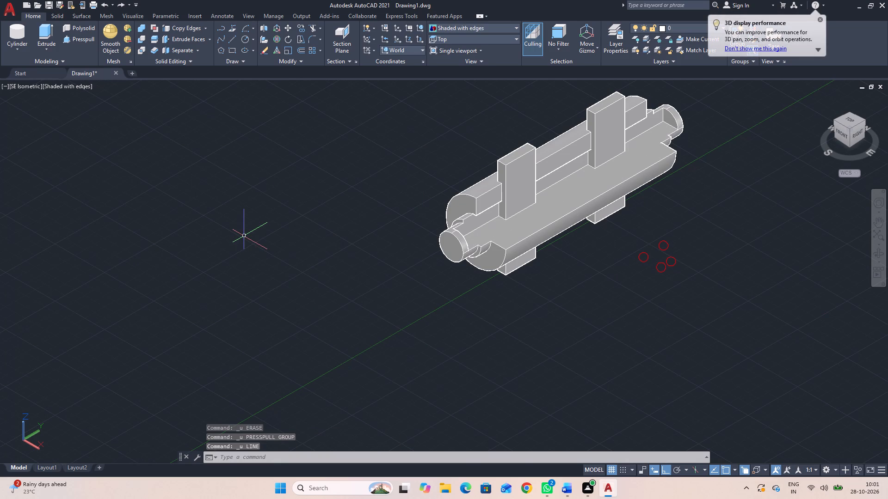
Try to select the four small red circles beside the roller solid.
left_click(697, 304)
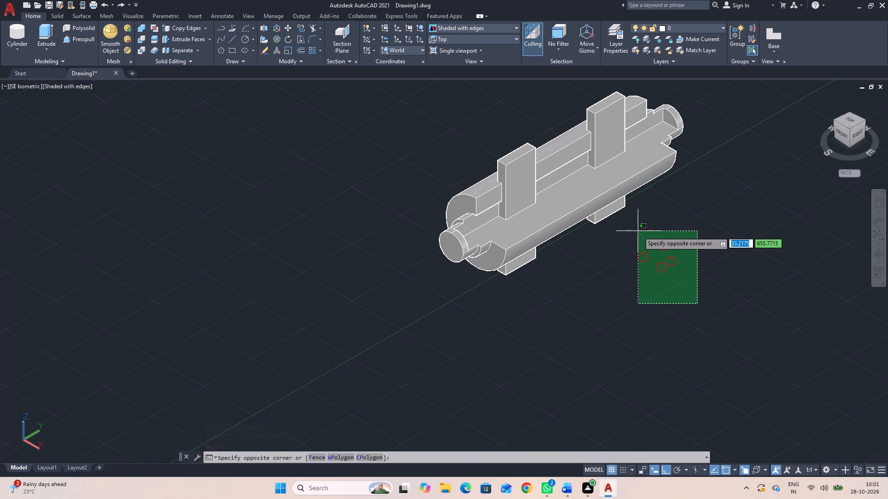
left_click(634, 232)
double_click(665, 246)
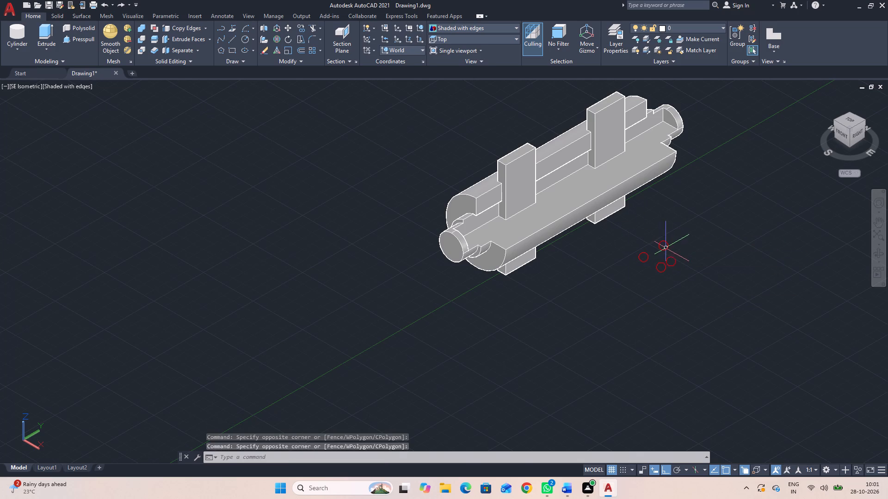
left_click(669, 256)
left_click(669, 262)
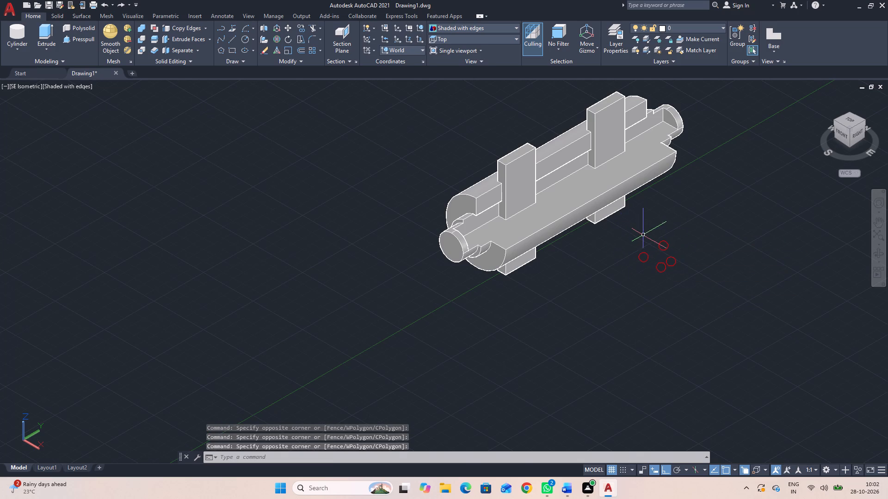
Draw a dividing line along the cut face from the south notch corner to the north notch corner.
left_click(882, 224)
left_click_drag(774, 247, 761, 280)
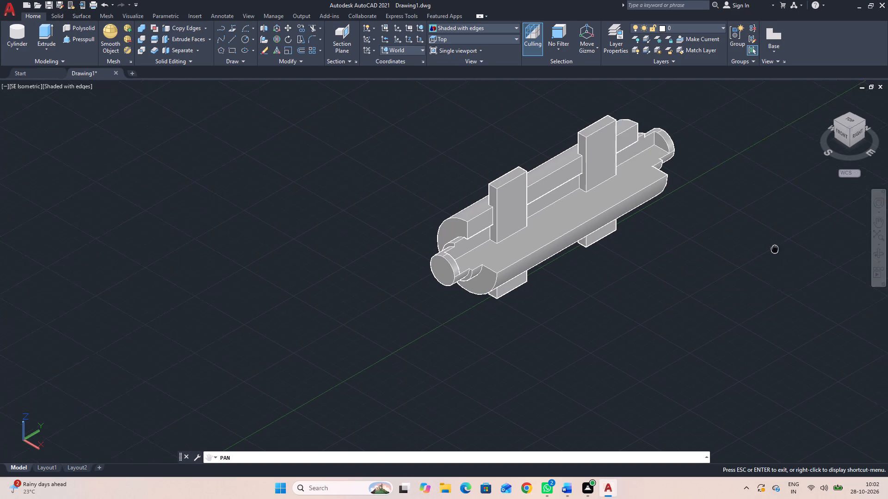
left_click_drag(761, 280, 752, 303)
scroll(607, 302, "up", 4)
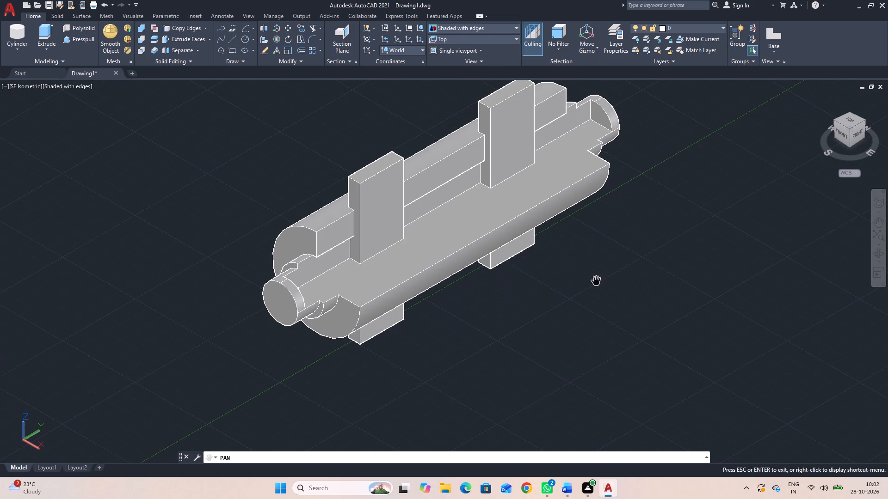
key("Escape")
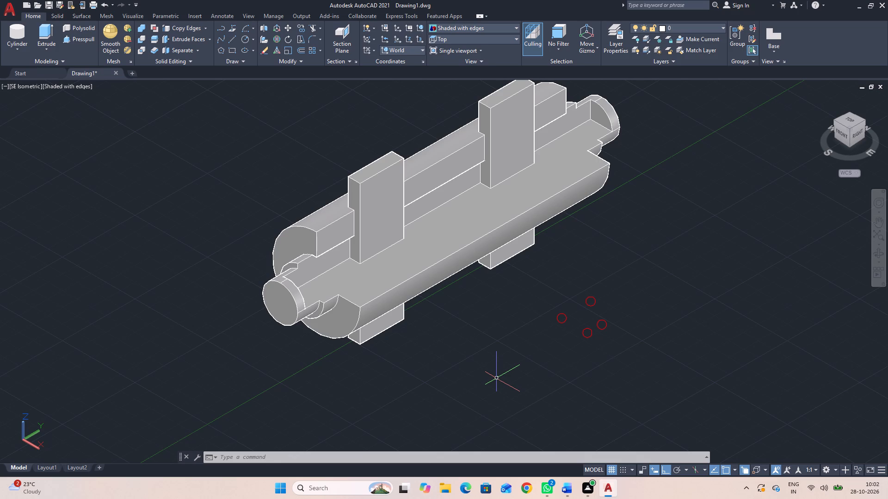
key("l")
key("space")
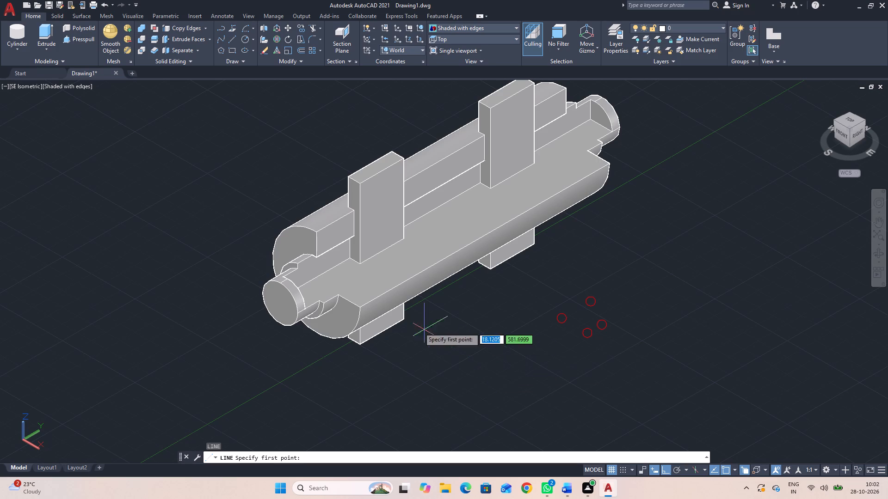
left_click(340, 294)
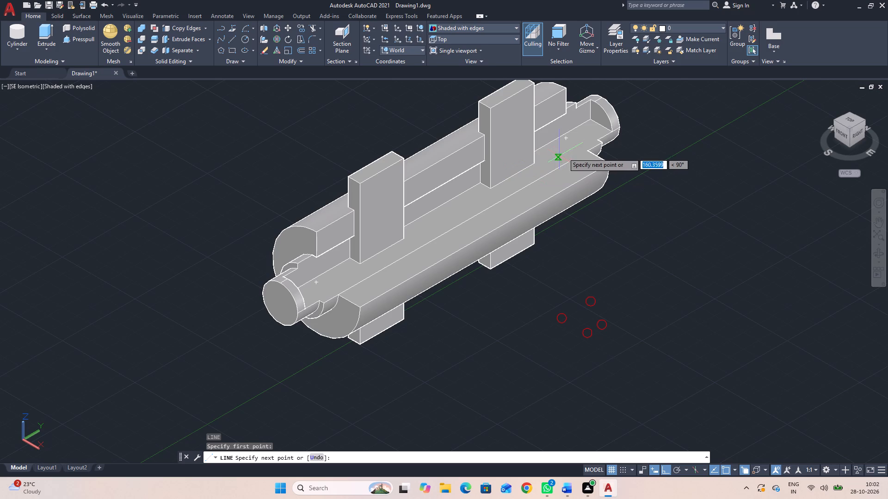
left_click(593, 153)
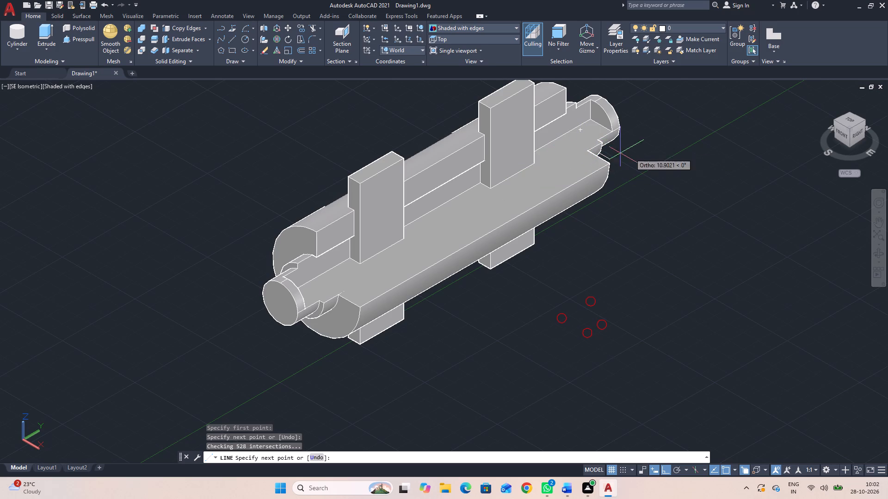
key("ctrl+z")
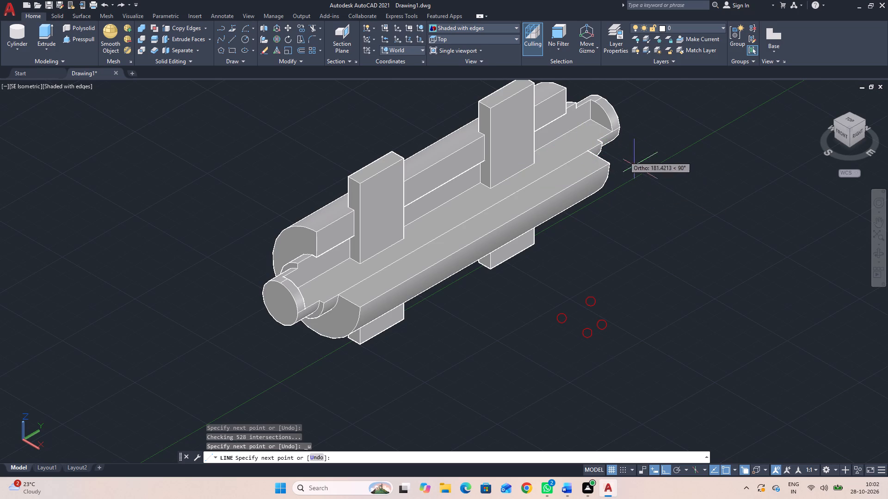
left_click(587, 151)
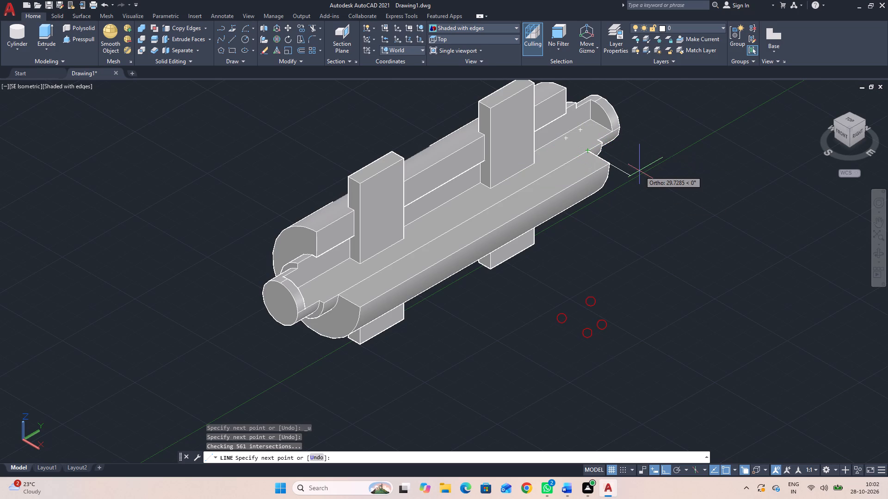
key("Escape")
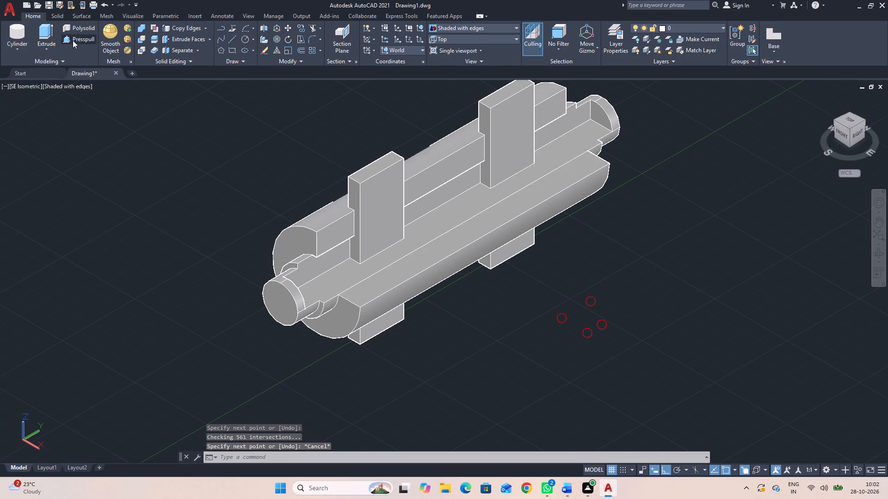
Presspull the shaft-side region of the cut face by 3 into the solid.
left_click(76, 36)
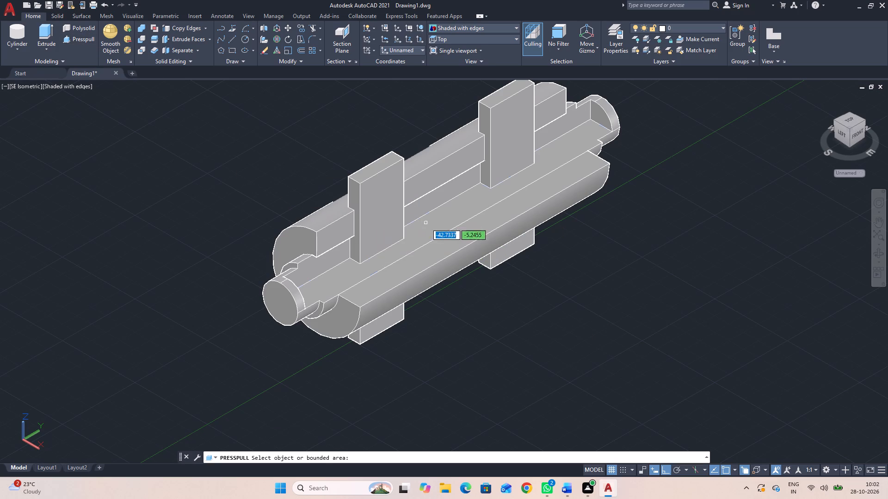
left_click(432, 225)
key("3")
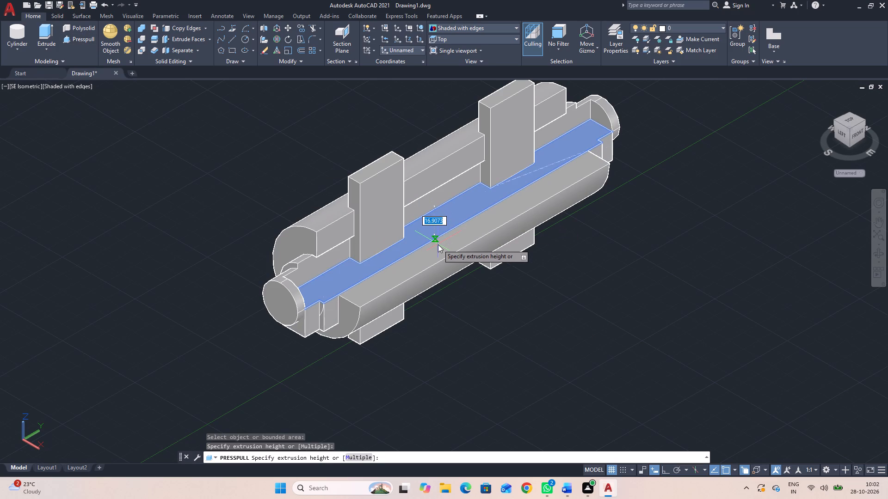
key("Return")
key("Escape")
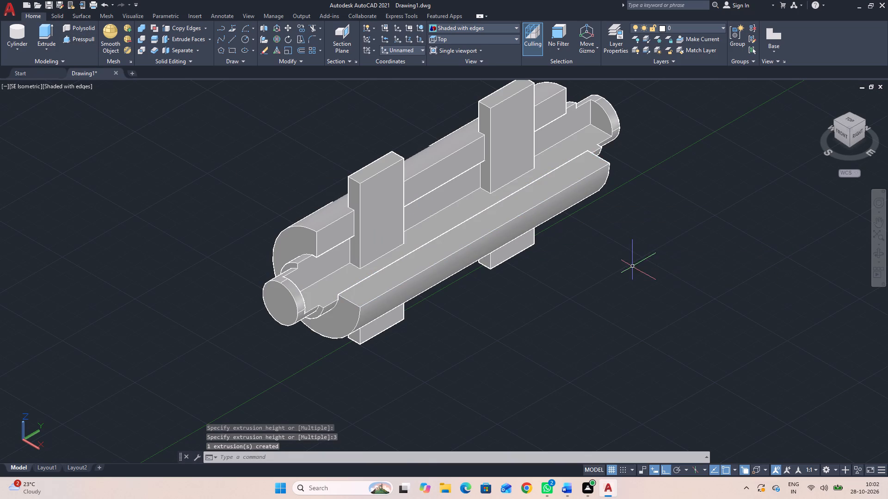
Delete the dividing line from the cut face, leaving out the 3D solid.
left_click(505, 197)
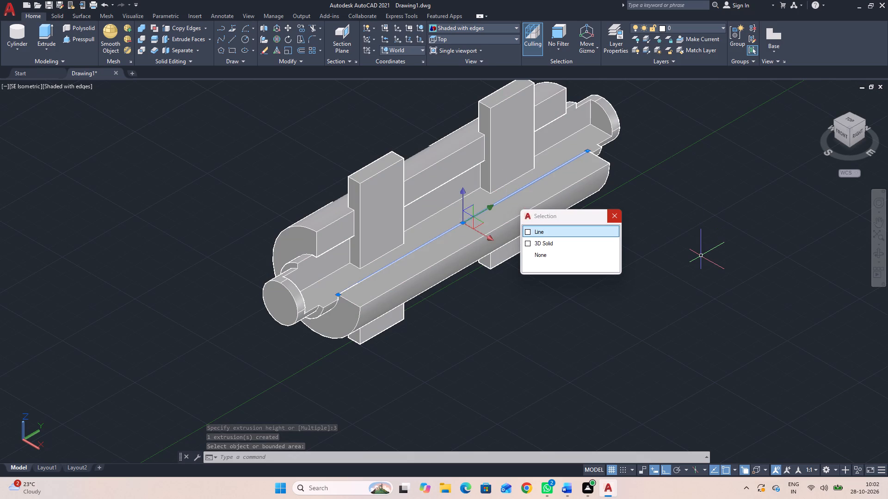
key("Delete")
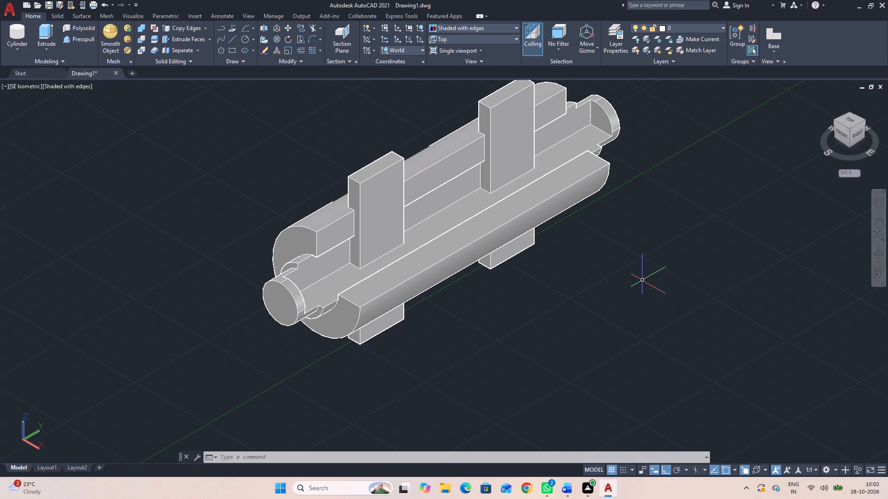
Start a chain of lines on the lowered shaft face, tracing the three exposed sides of the northern plate's base.
type("l")
key("space")
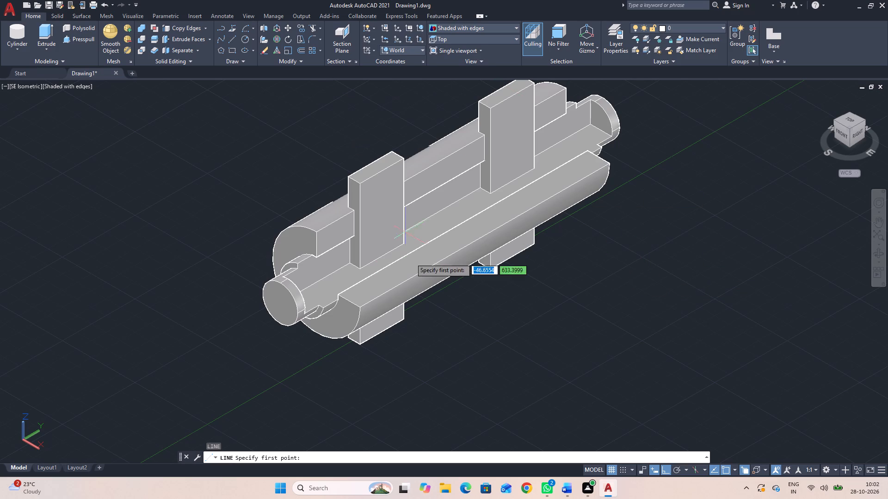
left_click(482, 189)
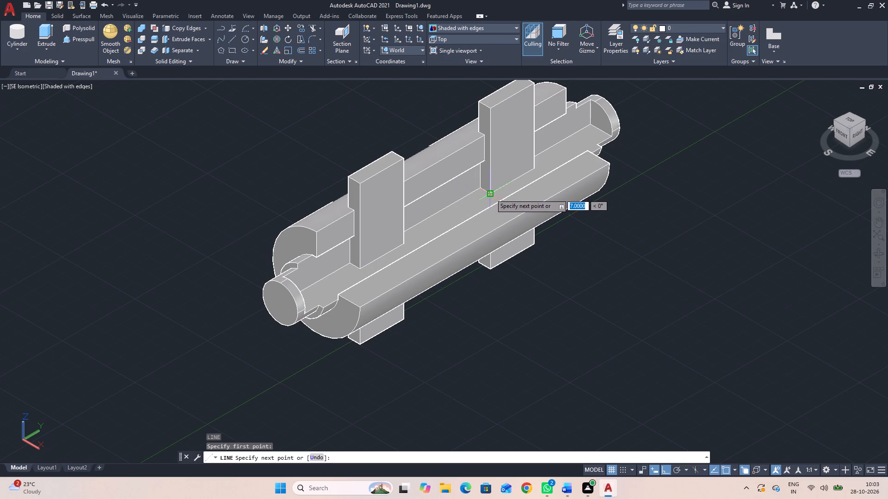
left_click(491, 194)
left_click(533, 167)
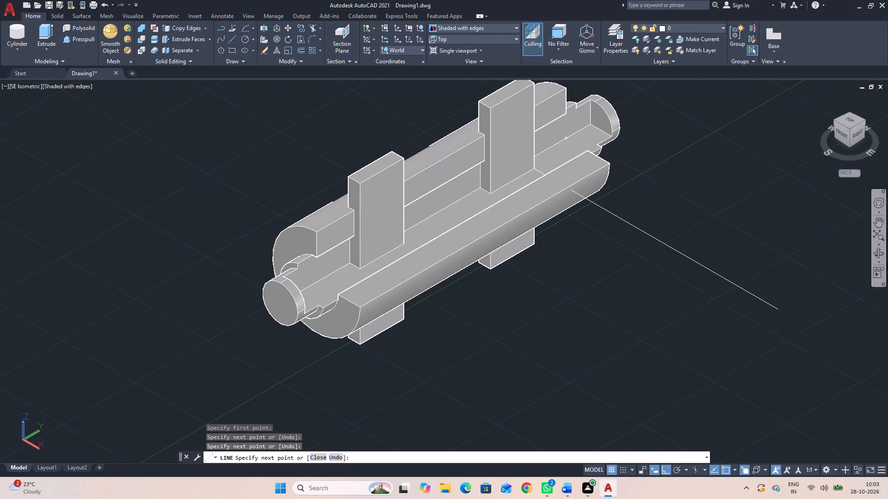
left_click(874, 255)
left_click_drag(811, 277, 777, 282)
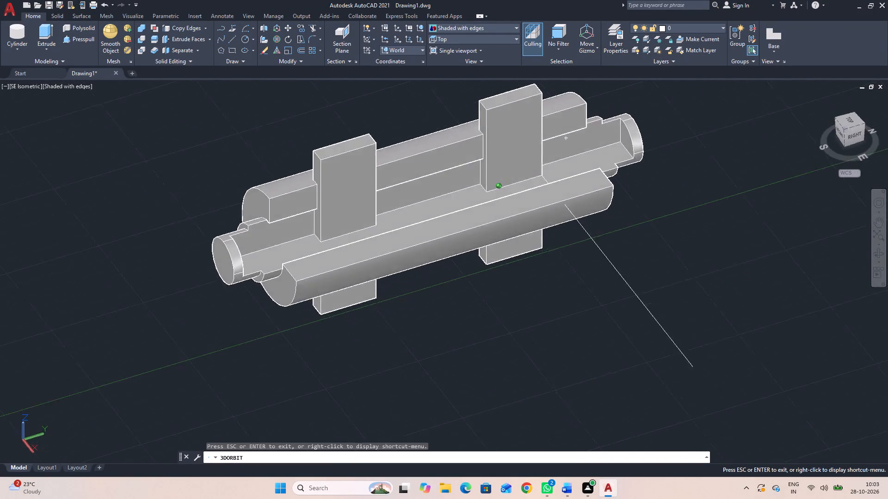
left_click_drag(777, 282, 719, 294)
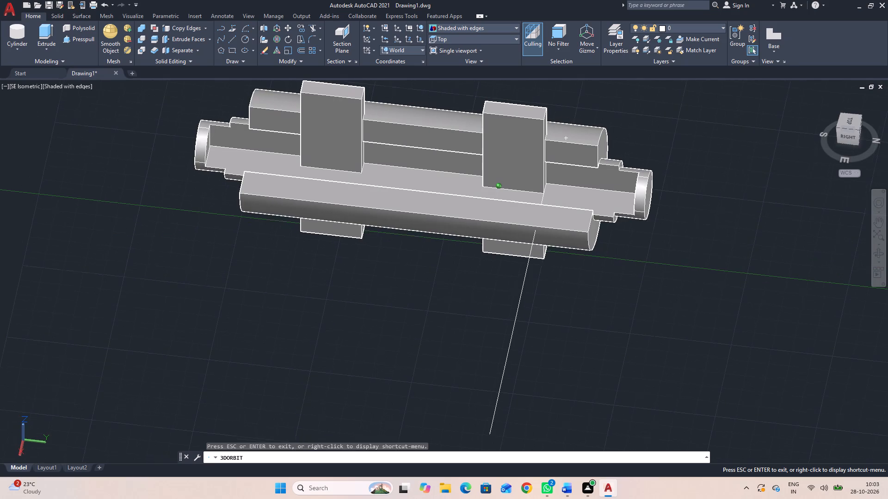
left_click_drag(719, 294, 717, 295)
key("Escape")
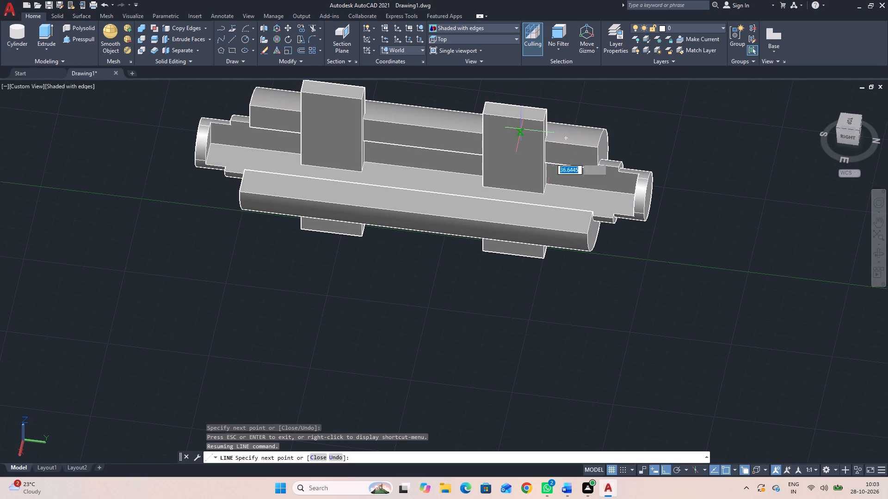
left_click(546, 183)
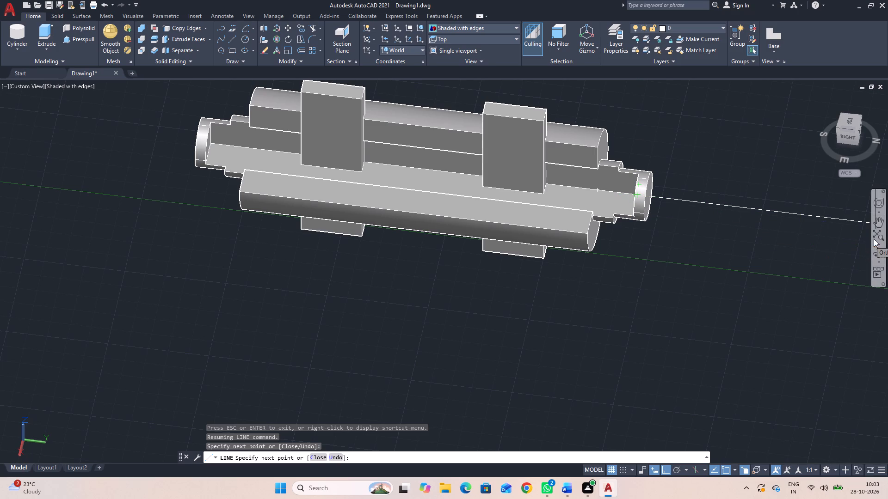
Continue the line chain along the inner edge to the north shaft end and around its stepped notch.
left_click(882, 251)
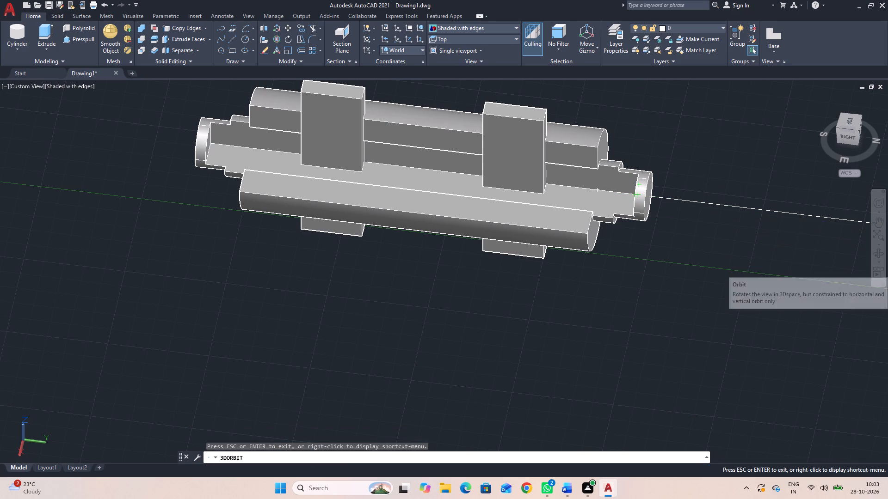
left_click_drag(740, 253, 814, 249)
left_click_drag(793, 250, 771, 258)
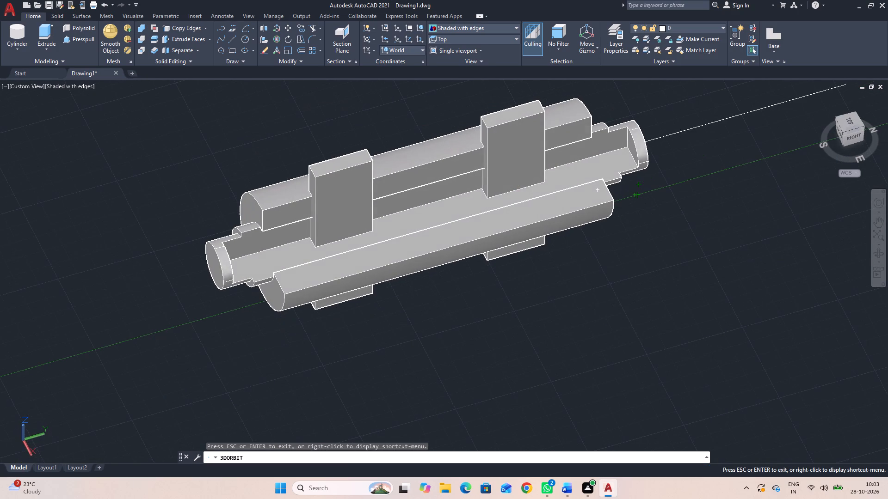
key("Escape")
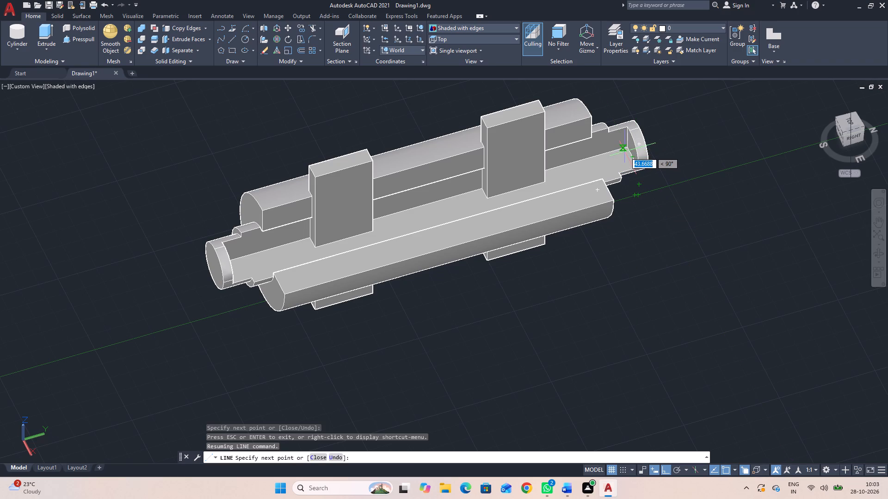
left_click(627, 147)
left_click(638, 165)
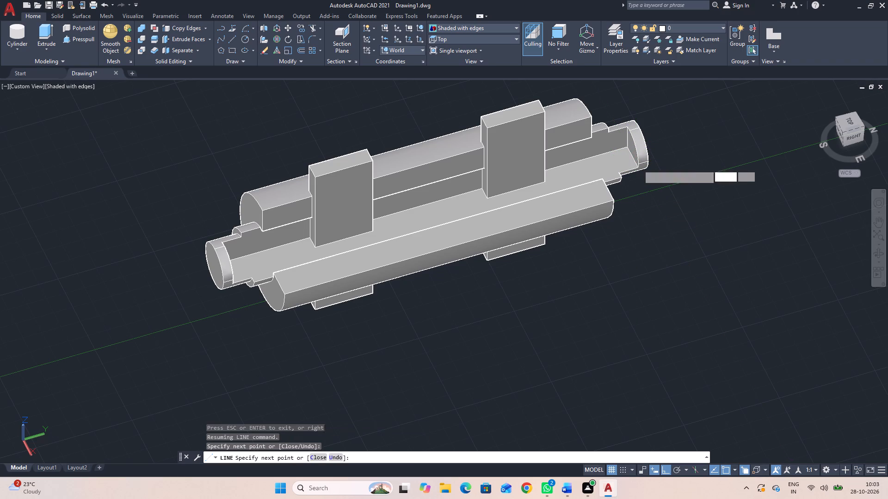
left_click(620, 170)
left_click(623, 177)
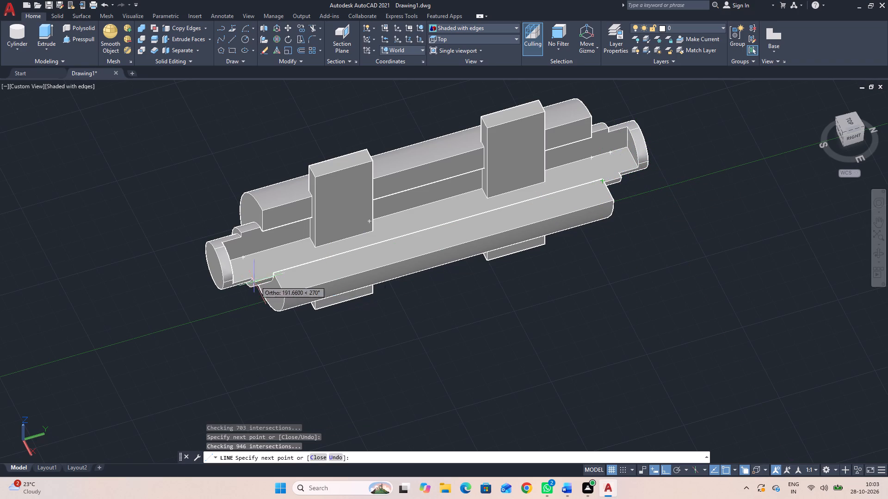
Continue the line chain 192 along the shaft face's outer edge, around the south notch and across the south shaft end.
scroll(255, 281, "up", 2)
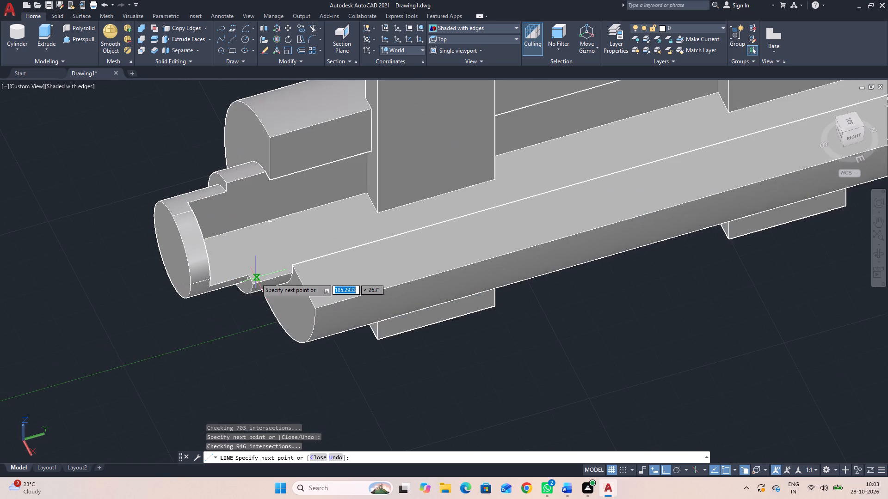
scroll(256, 278, "up", 1)
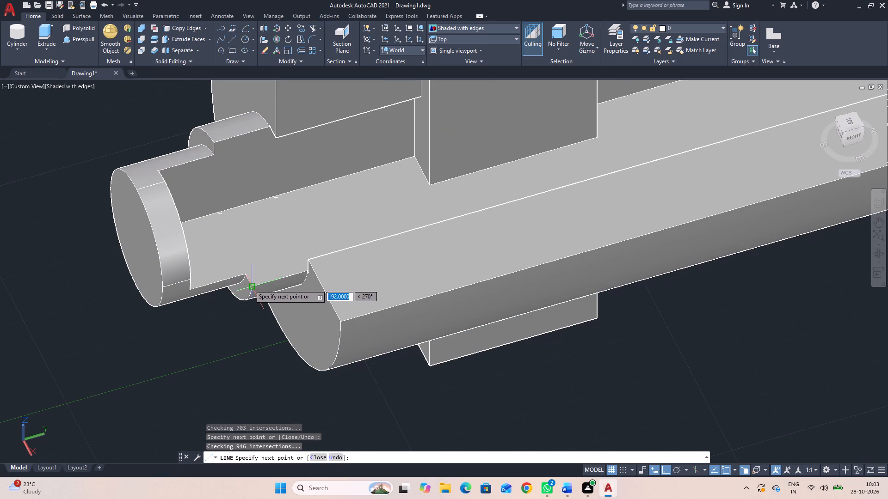
left_click(250, 285)
left_click(244, 273)
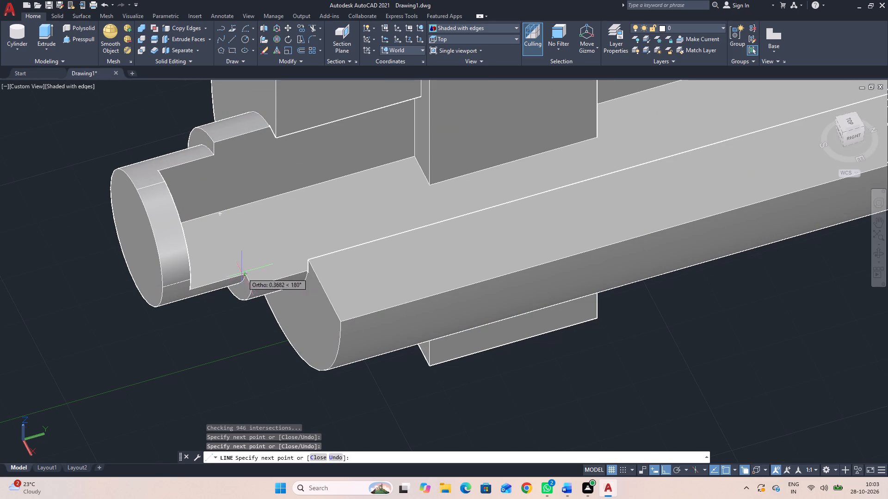
left_click(192, 291)
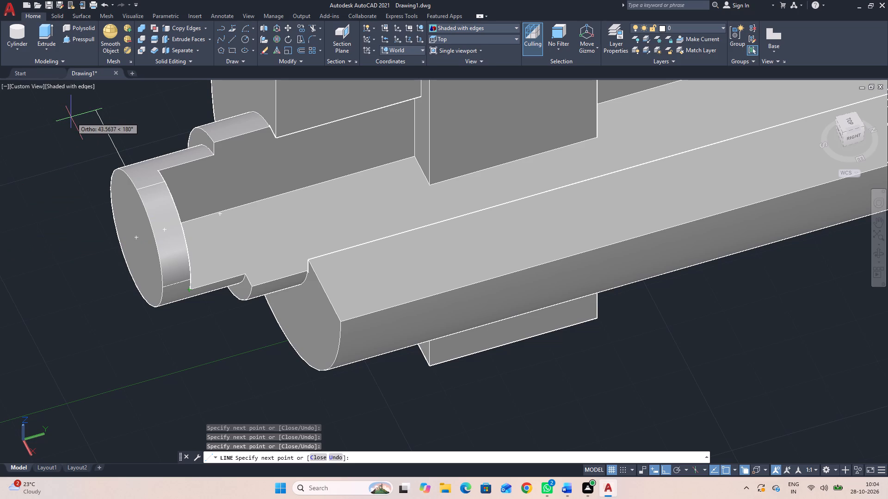
left_click(876, 258)
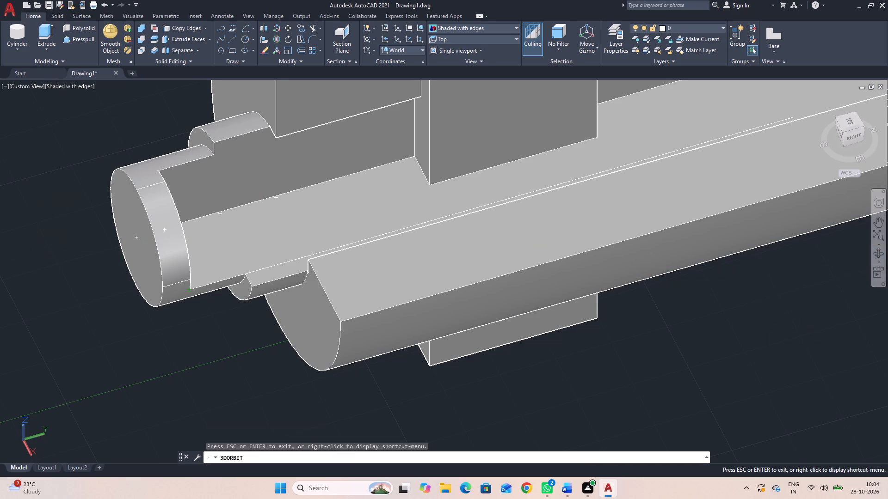
left_click_drag(814, 319, 740, 344)
key("Escape")
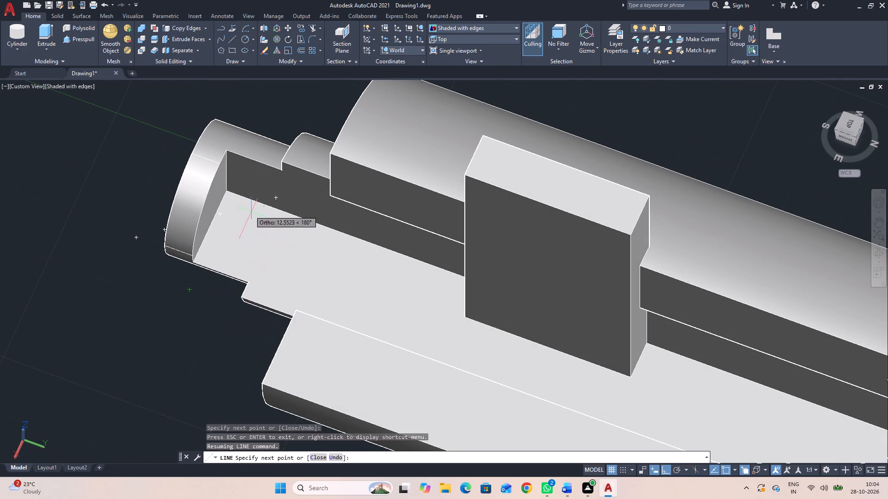
scroll(228, 189, "up", 3)
left_click(229, 189)
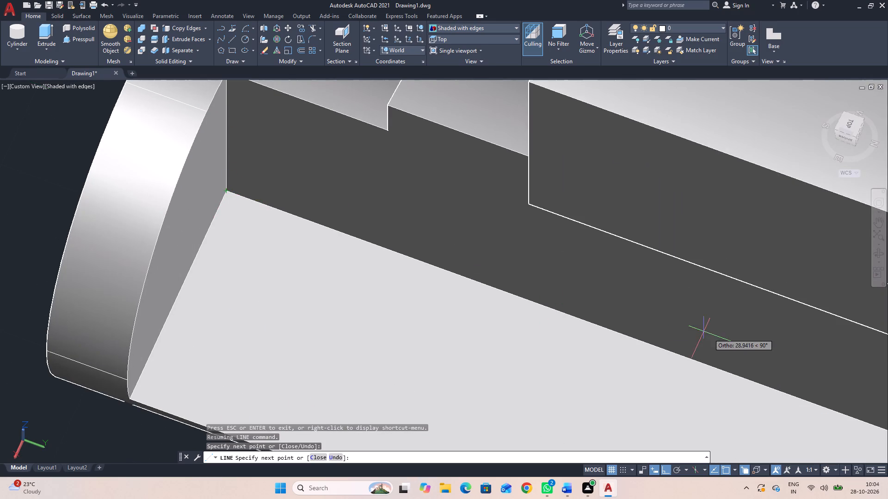
Extend the line chain 46 along the inner edge of the shaft face to the base of the southern plate.
scroll(725, 339, "down", 2)
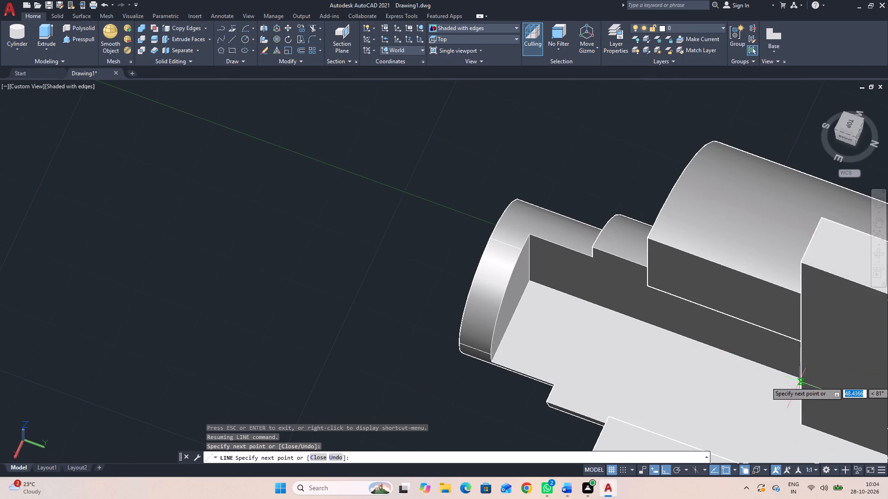
scroll(791, 338, "down", 1)
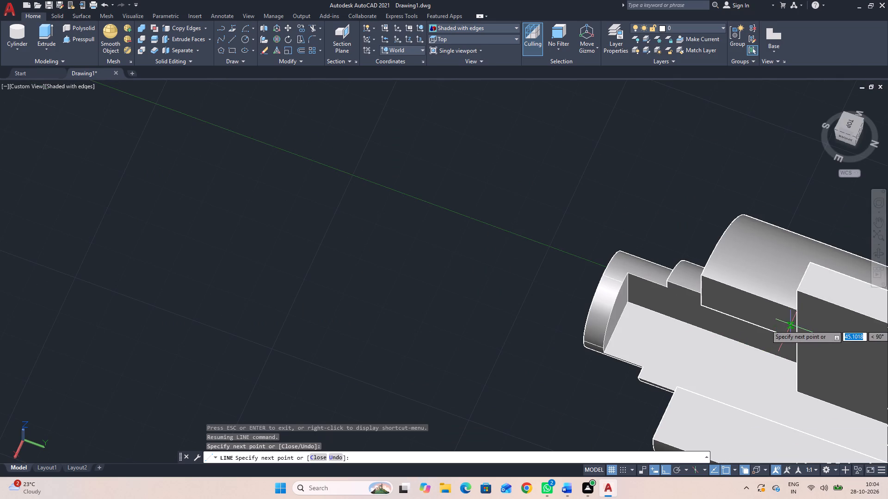
left_click(877, 219)
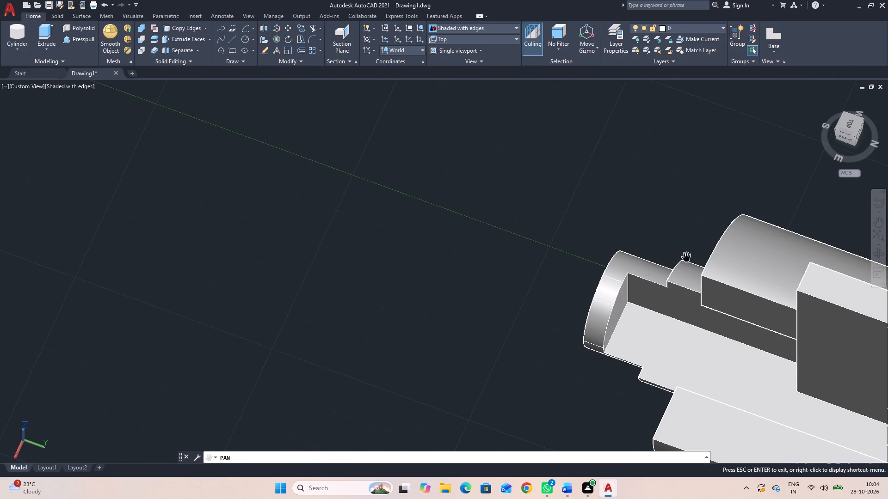
left_click_drag(542, 335, 354, 200)
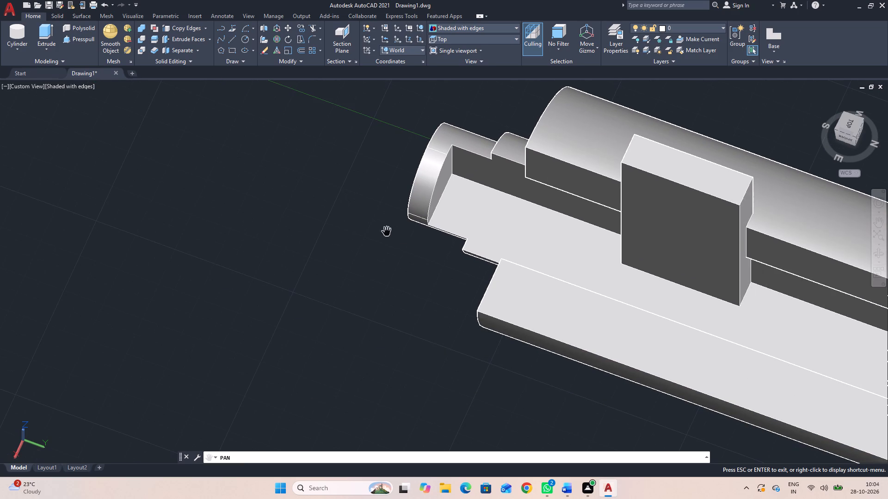
left_click_drag(438, 273, 270, 286)
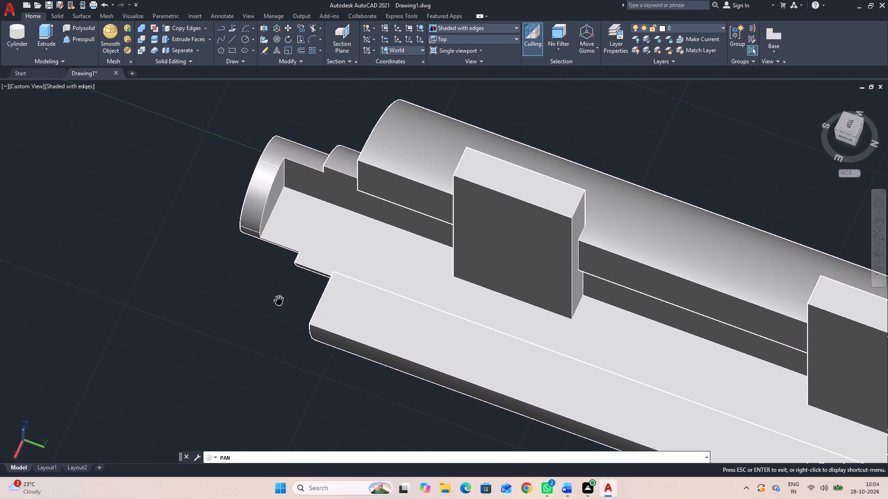
left_click_drag(373, 395, 315, 350)
key("Escape")
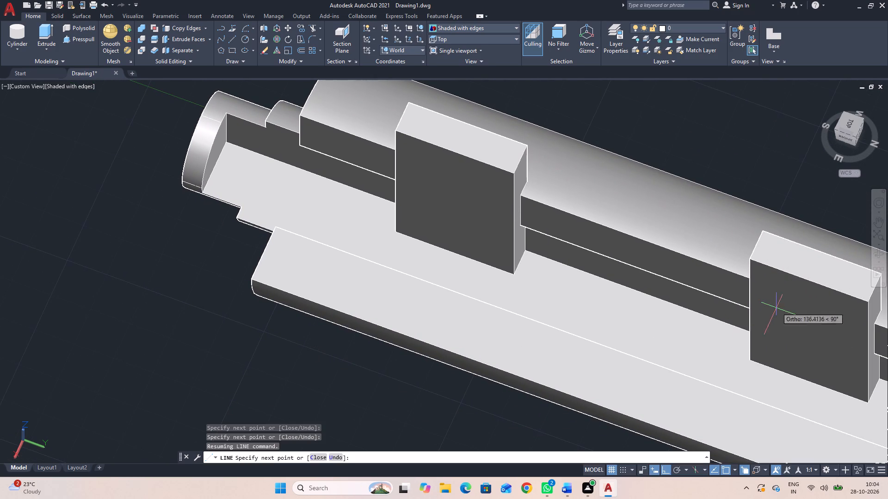
left_click(877, 250)
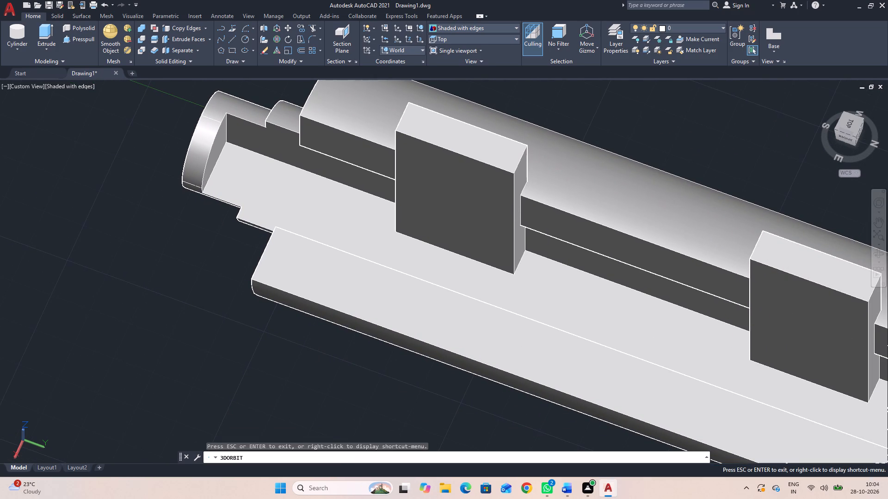
left_click_drag(354, 371, 448, 360)
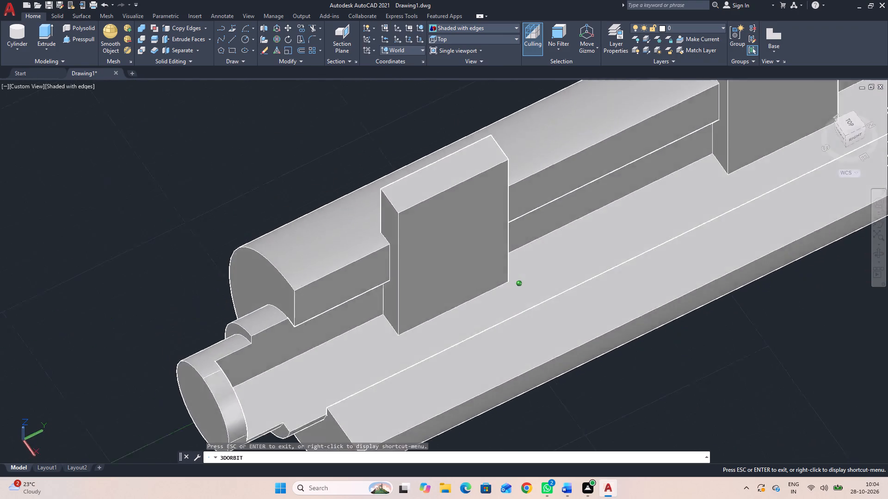
left_click_drag(448, 360, 442, 343)
key("Escape")
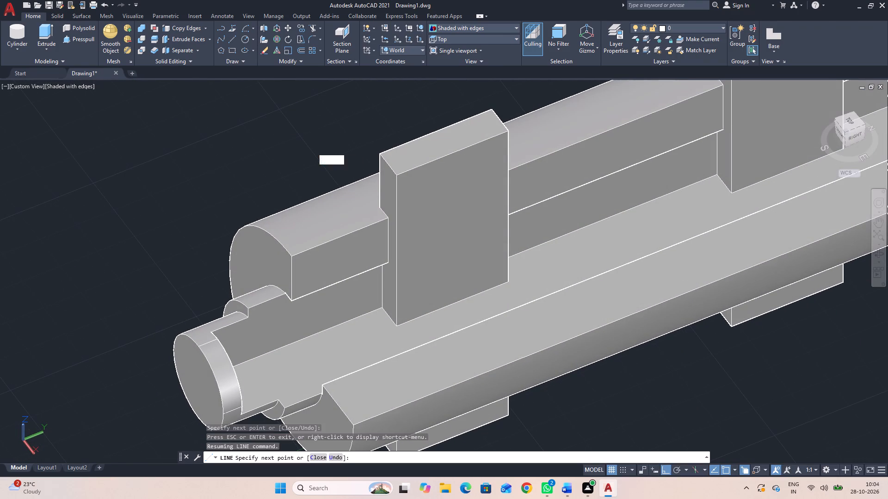
left_click(384, 310)
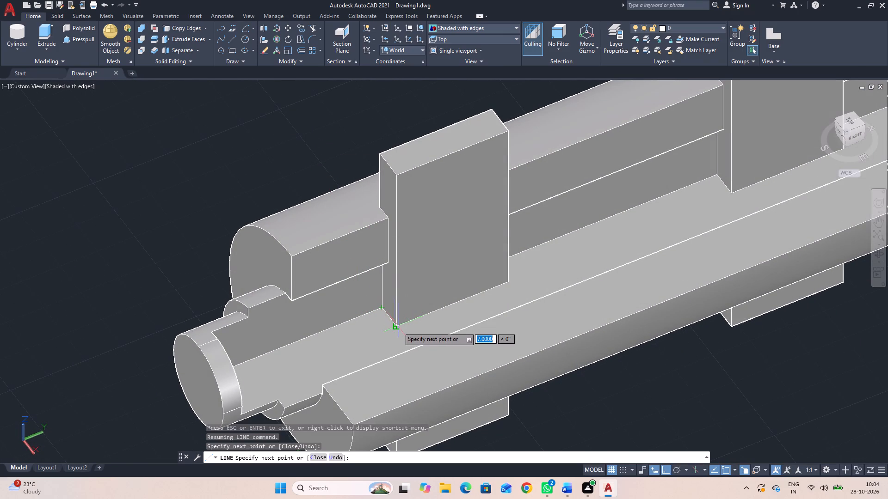
Trace the three exposed sides of the southern plate's base, starting with its 7-long side.
left_click(398, 327)
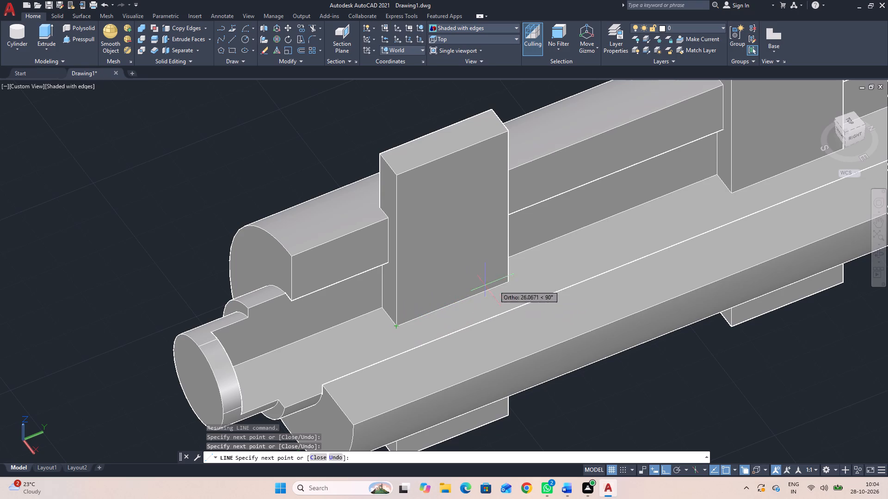
left_click(510, 281)
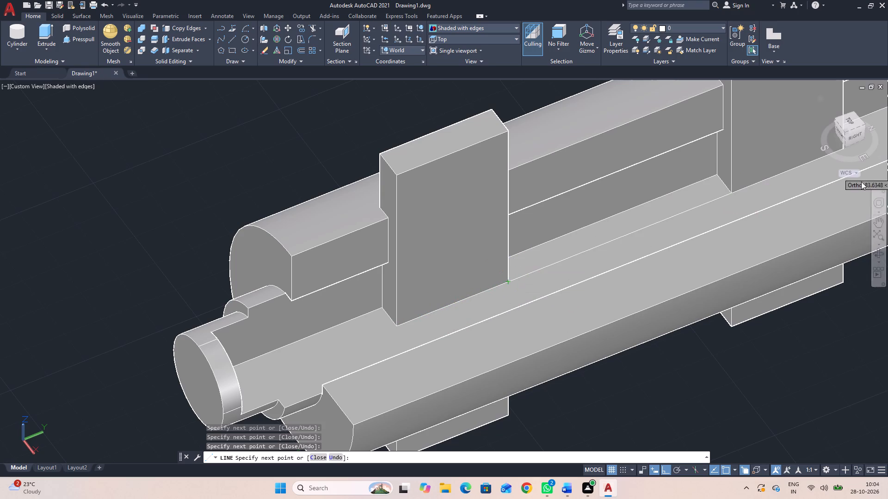
left_click(877, 251)
left_click_drag(827, 309, 751, 336)
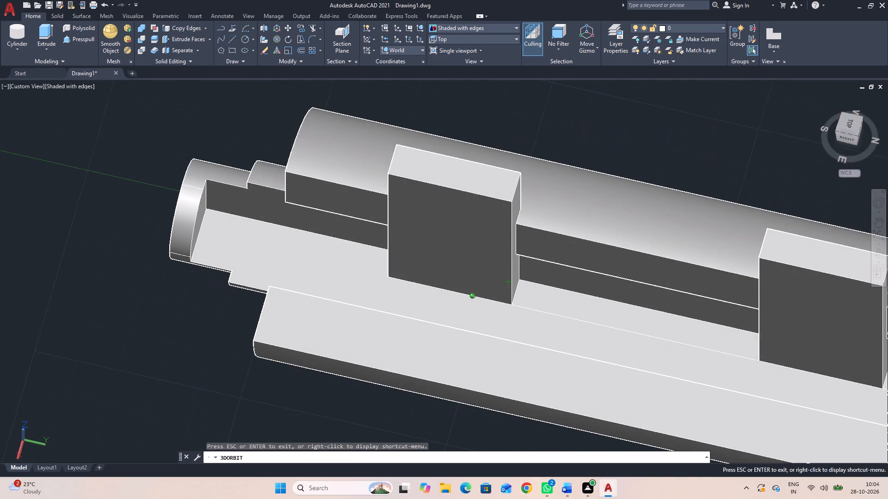
left_click_drag(751, 336, 750, 336)
key("Escape")
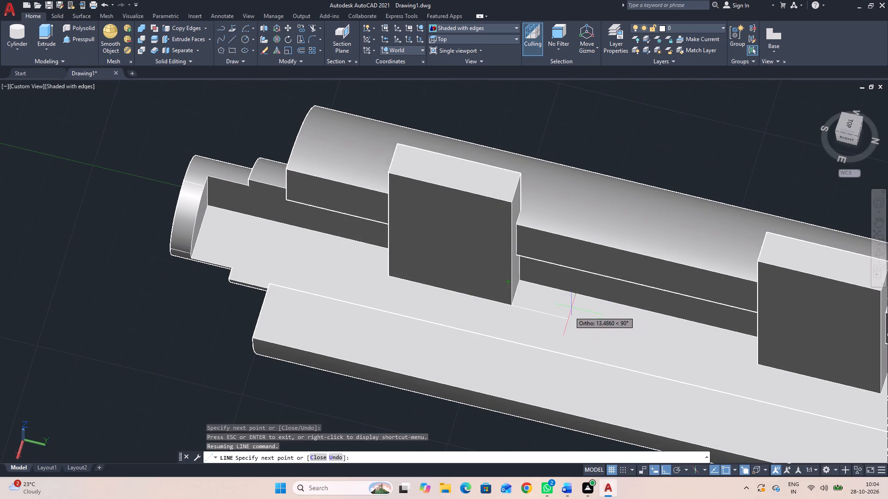
left_click(520, 277)
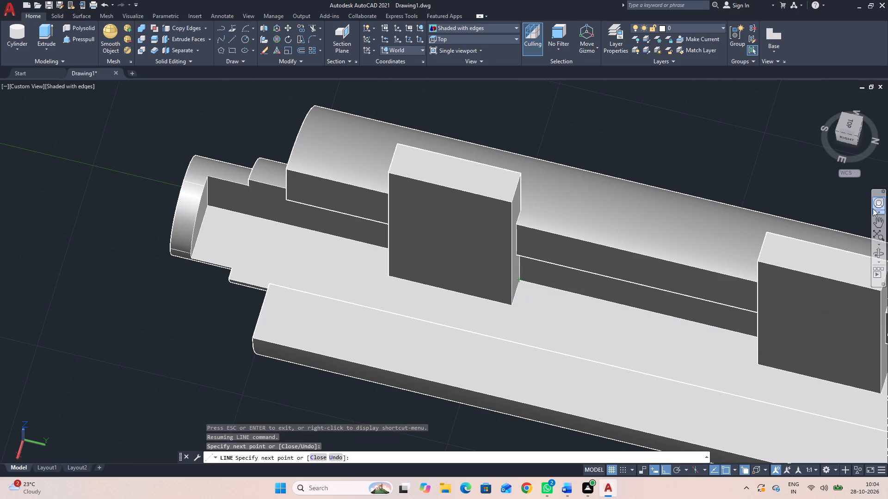
Complete the outline along the inner edge between the plates and down the northern plate's near side, ending the chain.
left_click(876, 253)
left_click_drag(762, 322, 790, 329)
left_click_drag(794, 329, 813, 327)
key("Escape")
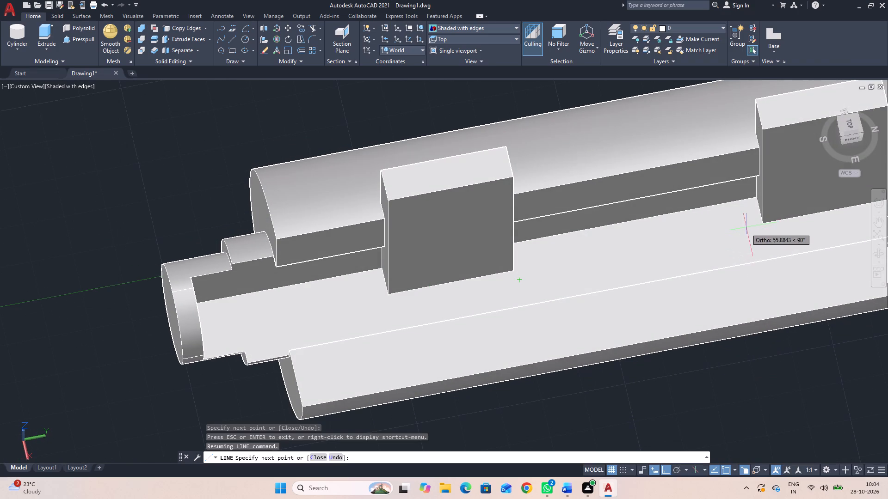
left_click(757, 195)
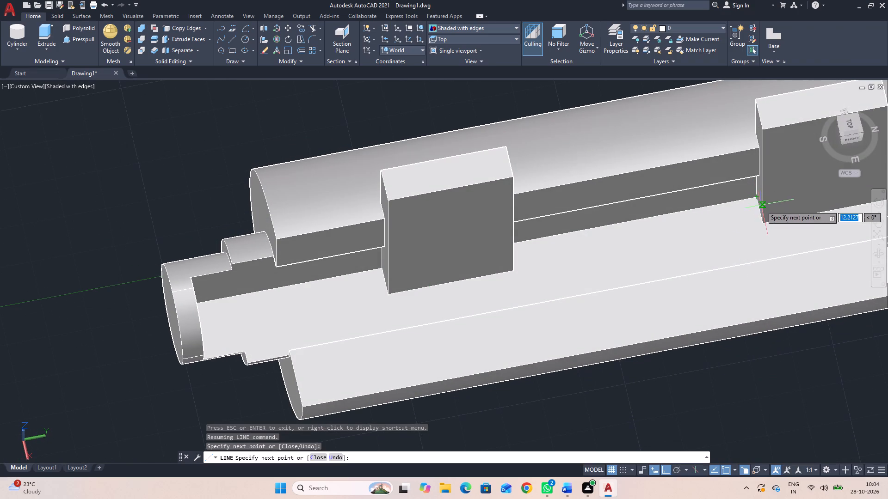
left_click(765, 225)
key("Escape")
Move the 3D solid about 268 north along the Y axis, away from the traced outline.
scroll(763, 225, "down", 1)
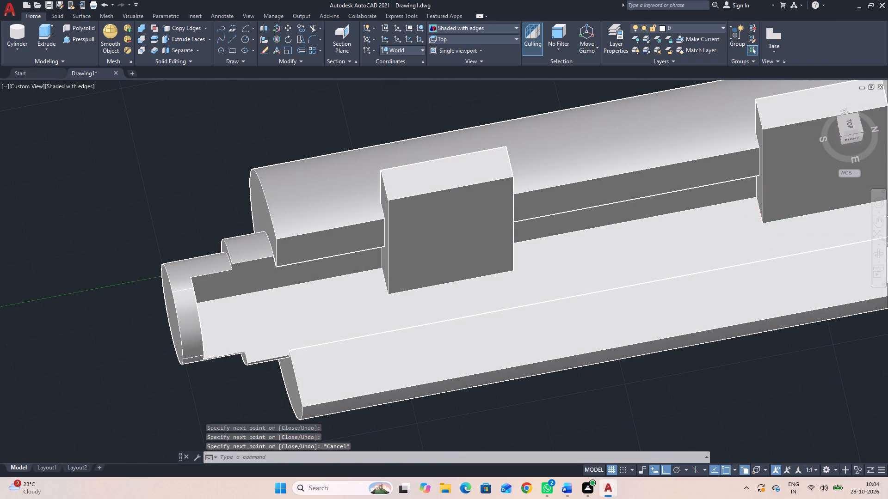
scroll(763, 226, "down", 1)
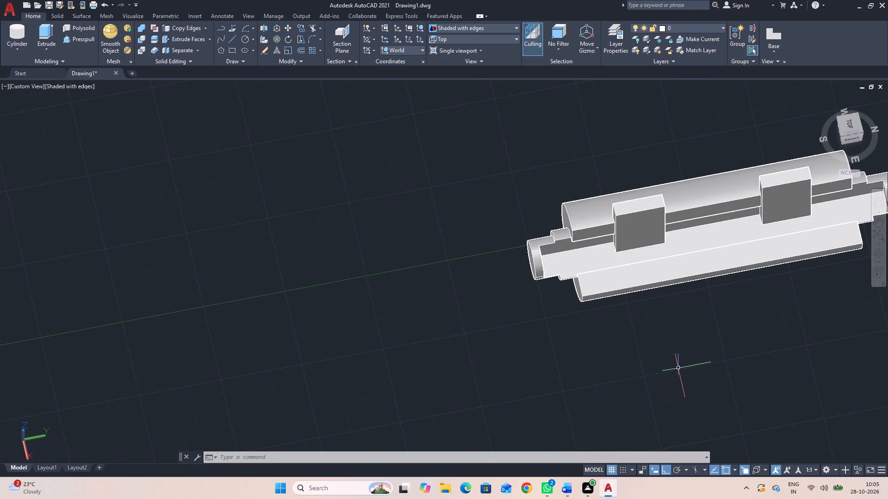
left_click(876, 223)
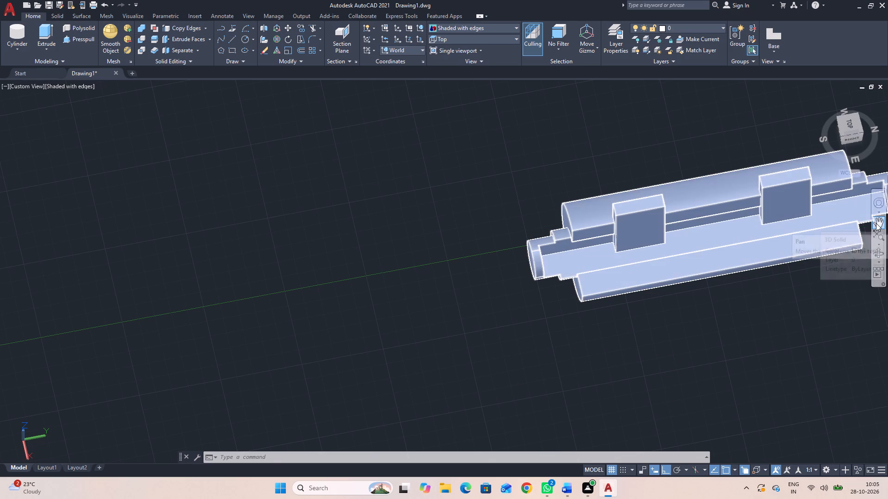
left_click_drag(773, 335, 531, 361)
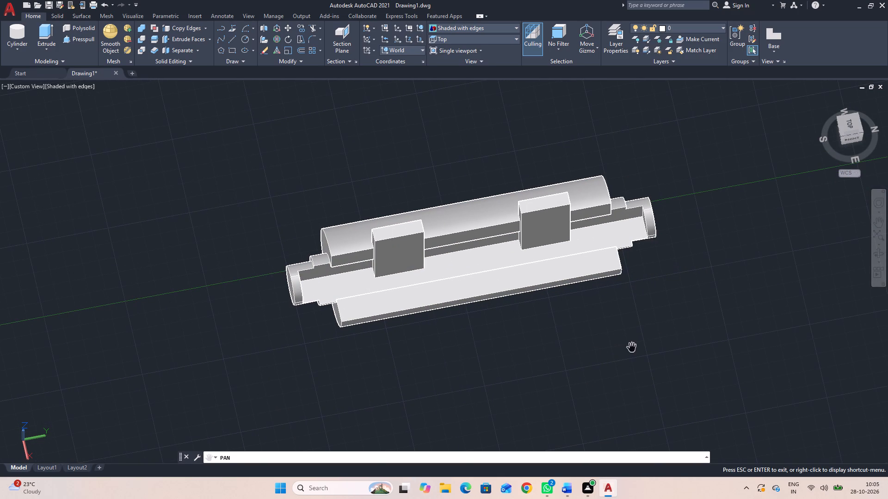
key("Escape")
left_click(549, 278)
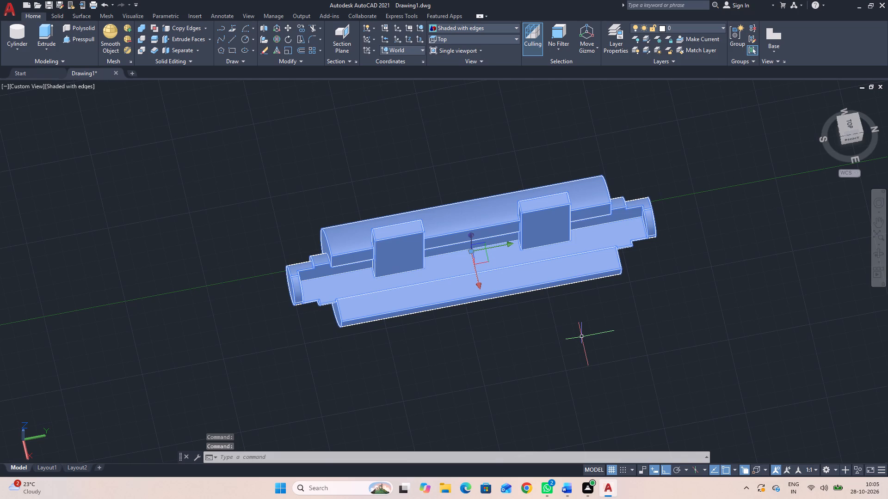
key("m")
key("space")
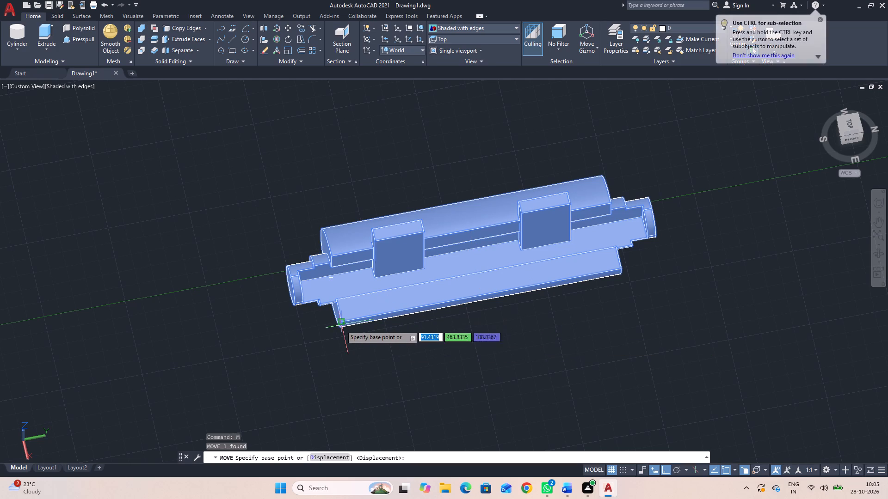
left_click(340, 323)
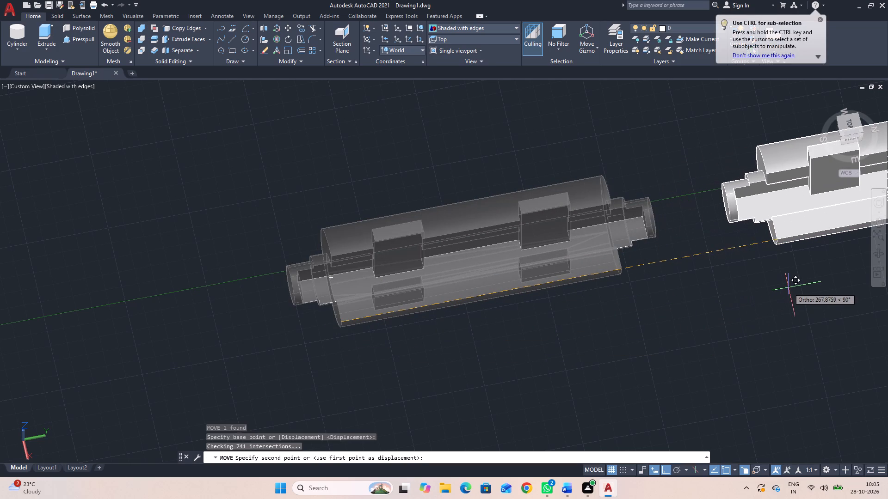
left_click(789, 288)
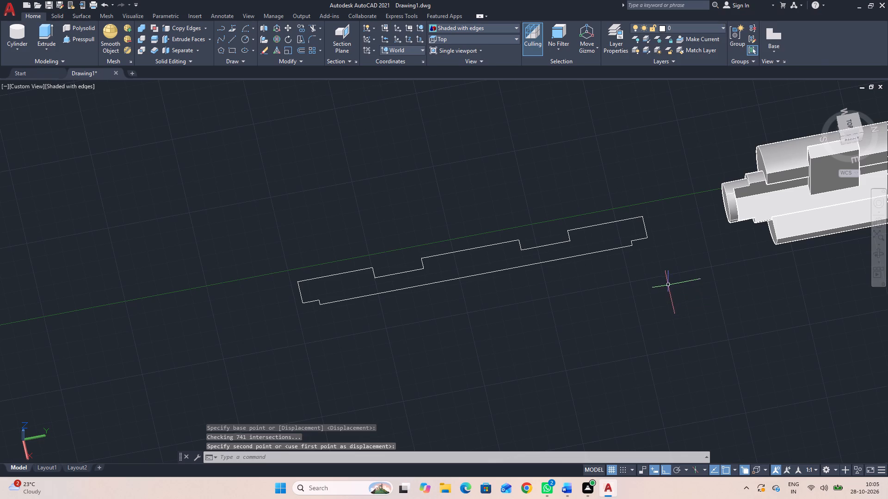
Join all the traced lines of the shaft-face outline into one polyline.
left_click(668, 284)
left_click(195, 203)
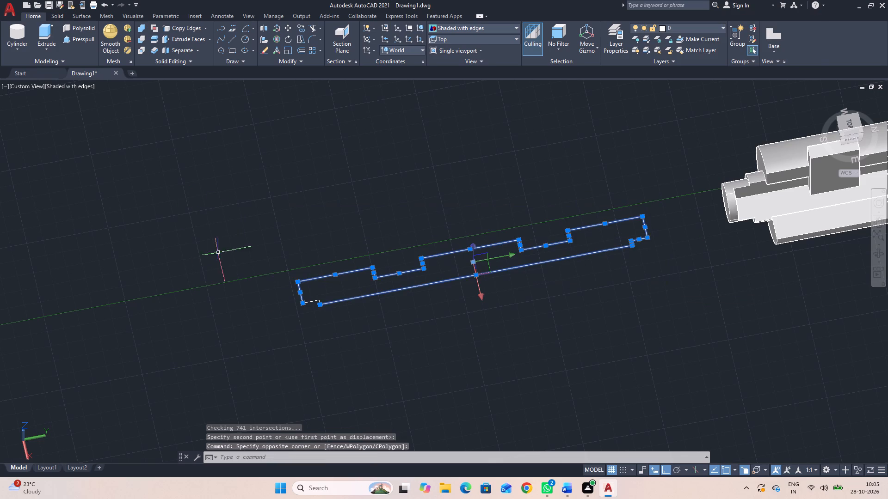
left_click(381, 329)
left_click(194, 225)
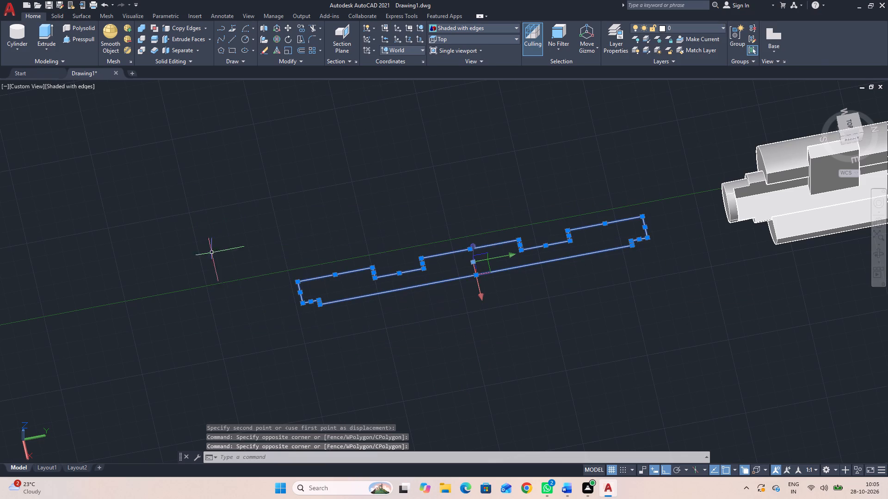
type("j")
key("space")
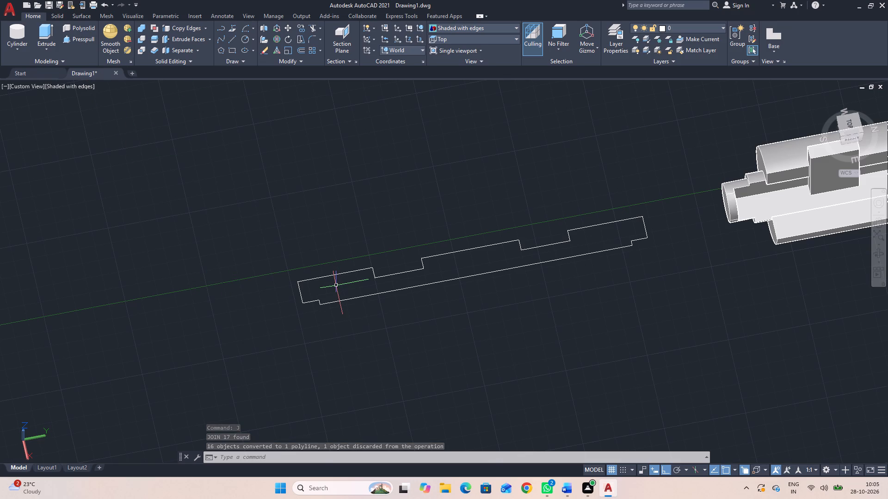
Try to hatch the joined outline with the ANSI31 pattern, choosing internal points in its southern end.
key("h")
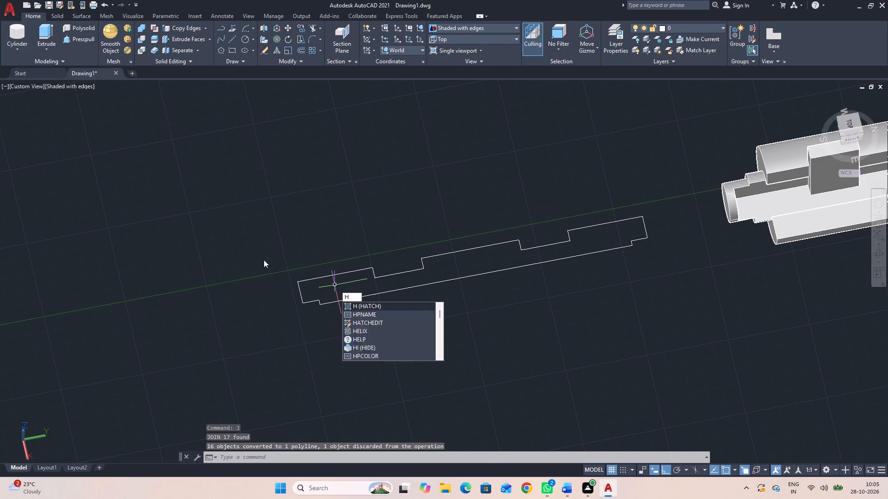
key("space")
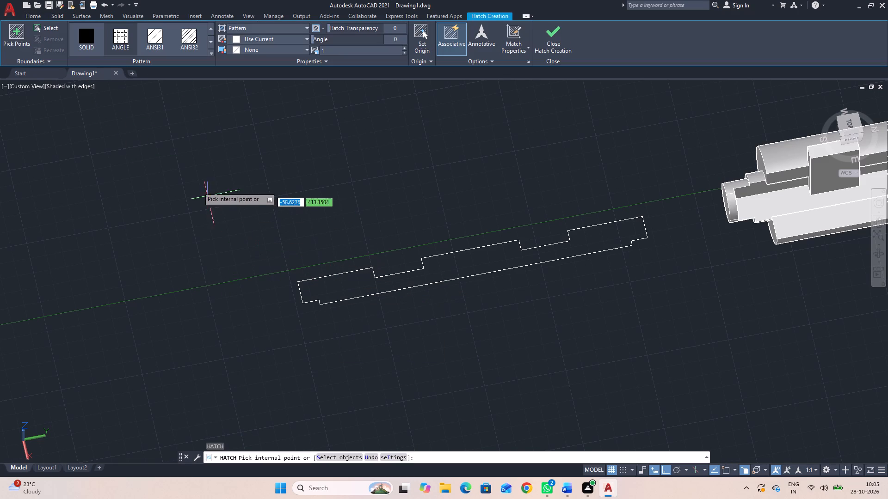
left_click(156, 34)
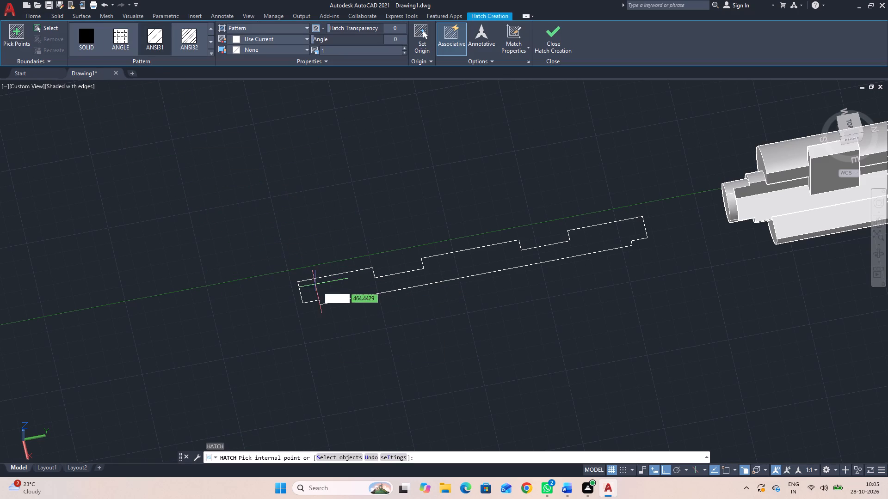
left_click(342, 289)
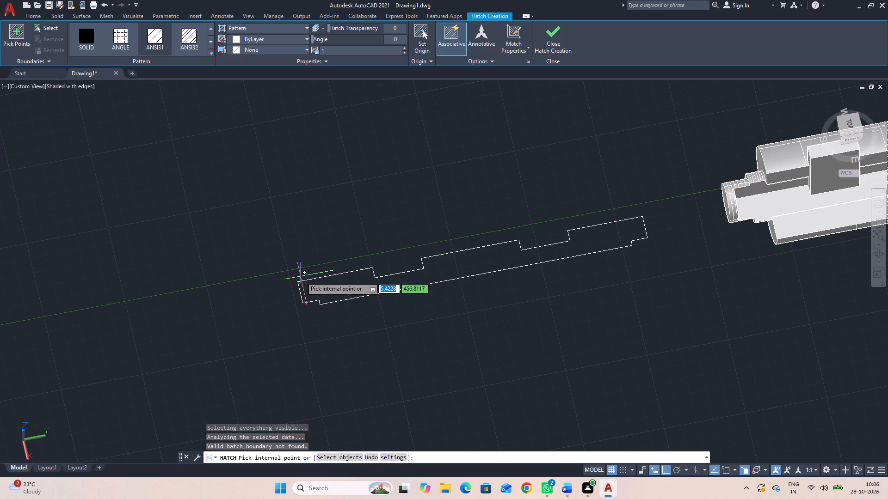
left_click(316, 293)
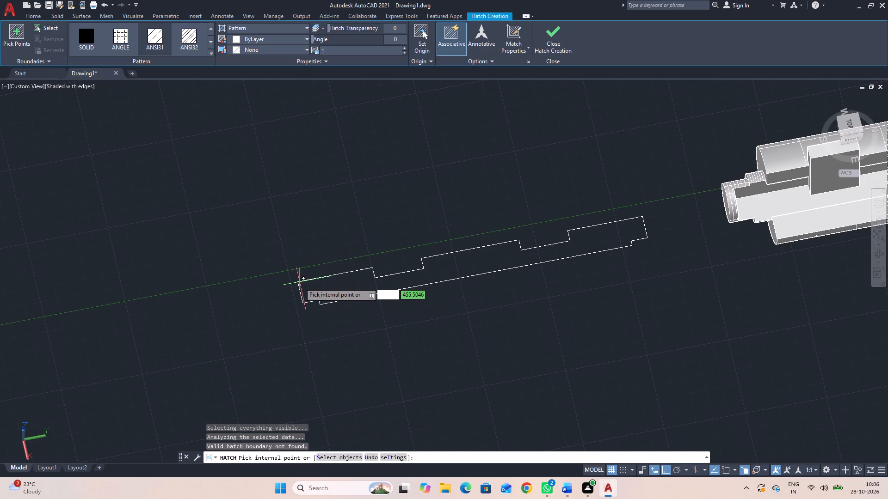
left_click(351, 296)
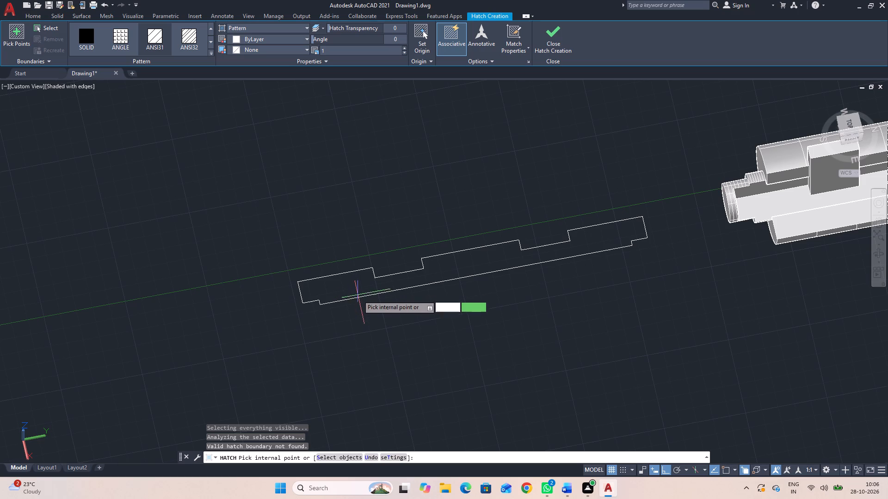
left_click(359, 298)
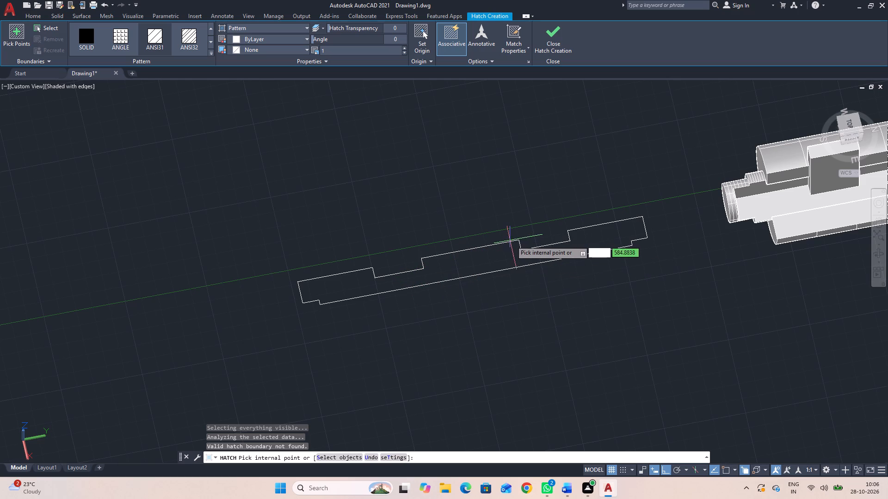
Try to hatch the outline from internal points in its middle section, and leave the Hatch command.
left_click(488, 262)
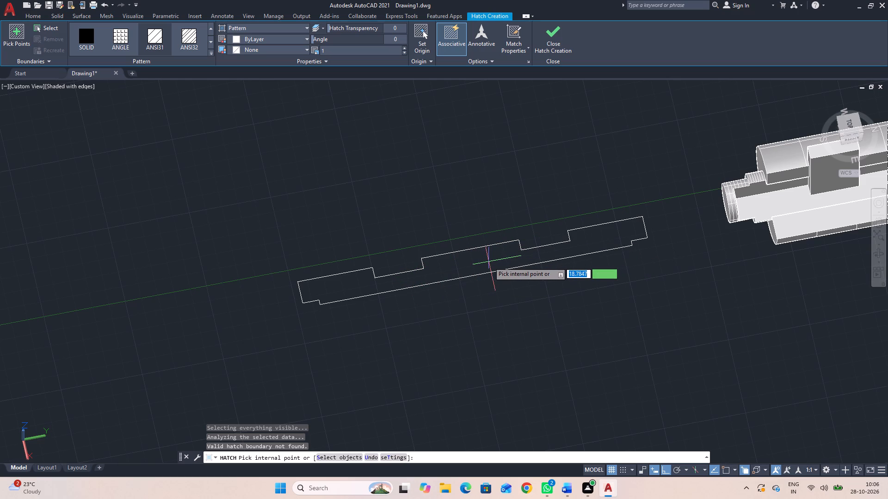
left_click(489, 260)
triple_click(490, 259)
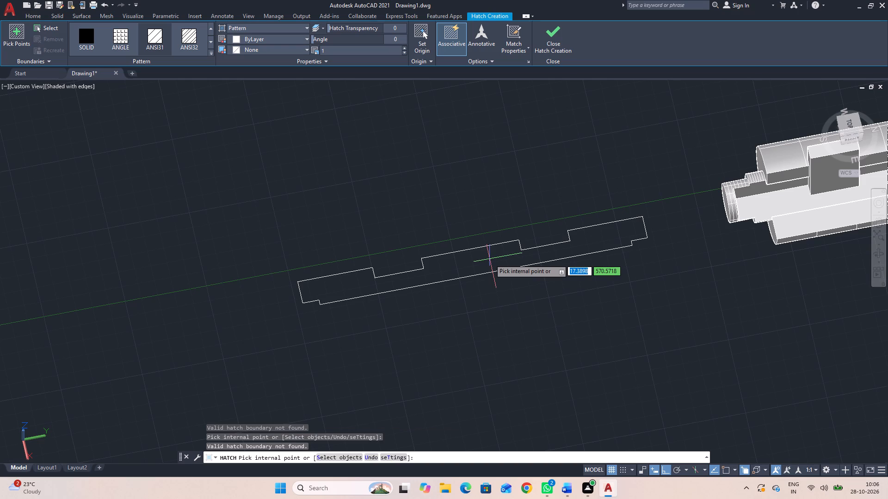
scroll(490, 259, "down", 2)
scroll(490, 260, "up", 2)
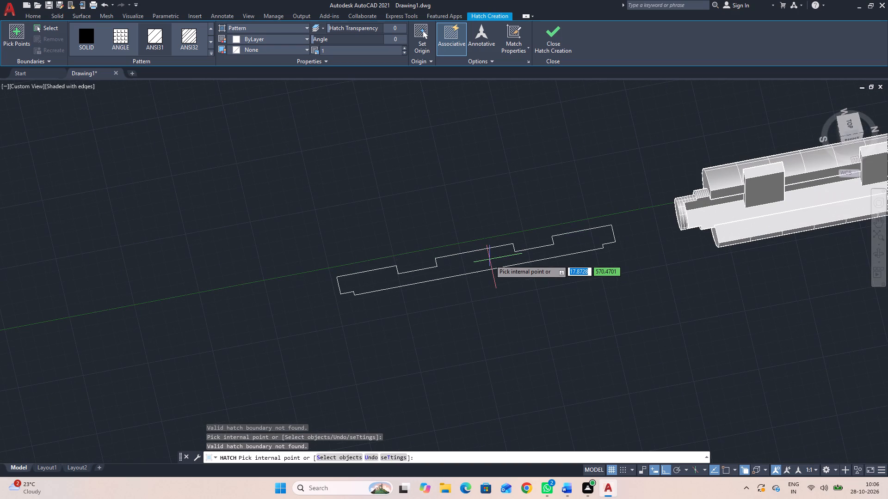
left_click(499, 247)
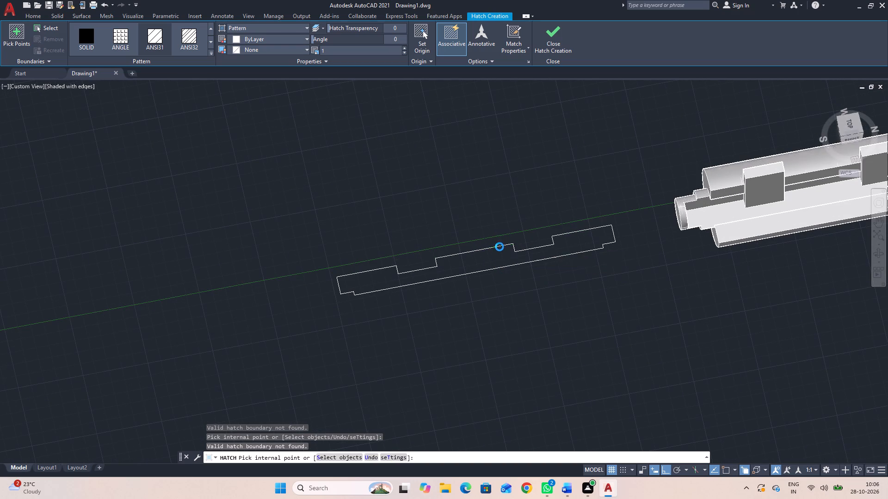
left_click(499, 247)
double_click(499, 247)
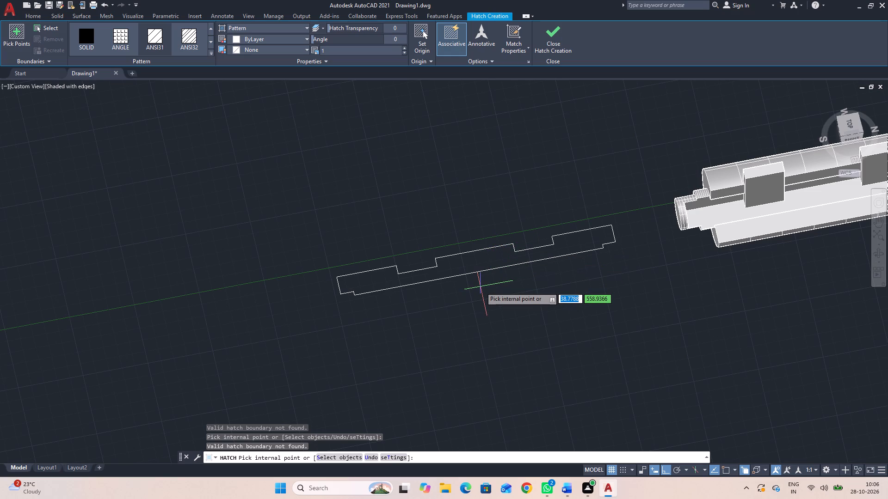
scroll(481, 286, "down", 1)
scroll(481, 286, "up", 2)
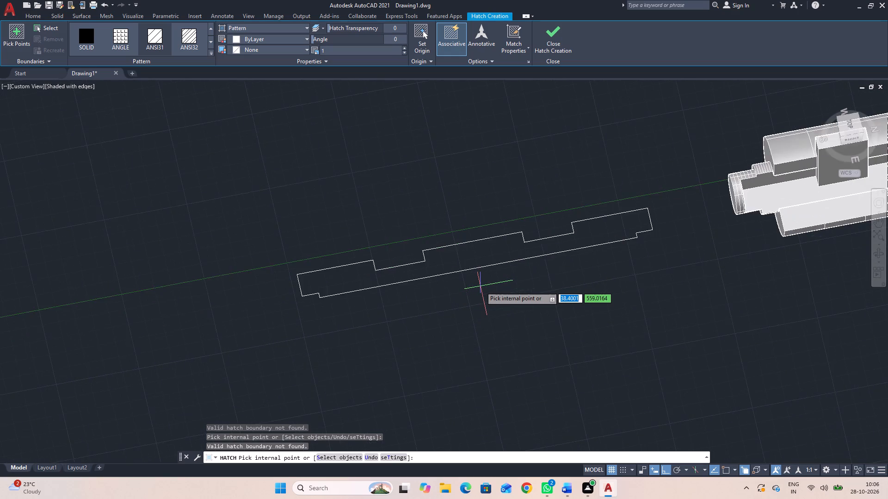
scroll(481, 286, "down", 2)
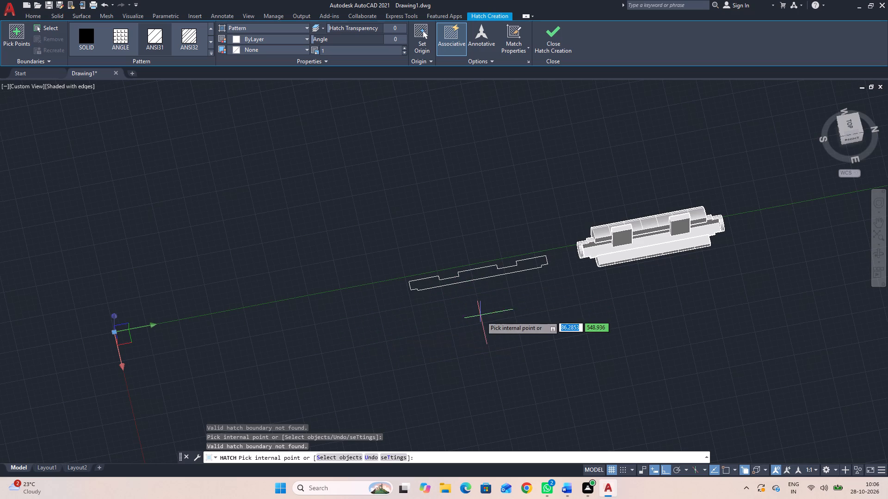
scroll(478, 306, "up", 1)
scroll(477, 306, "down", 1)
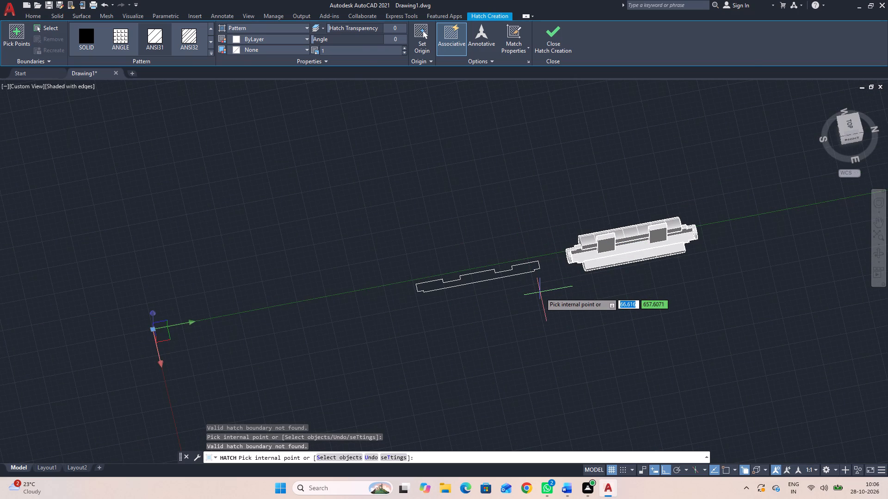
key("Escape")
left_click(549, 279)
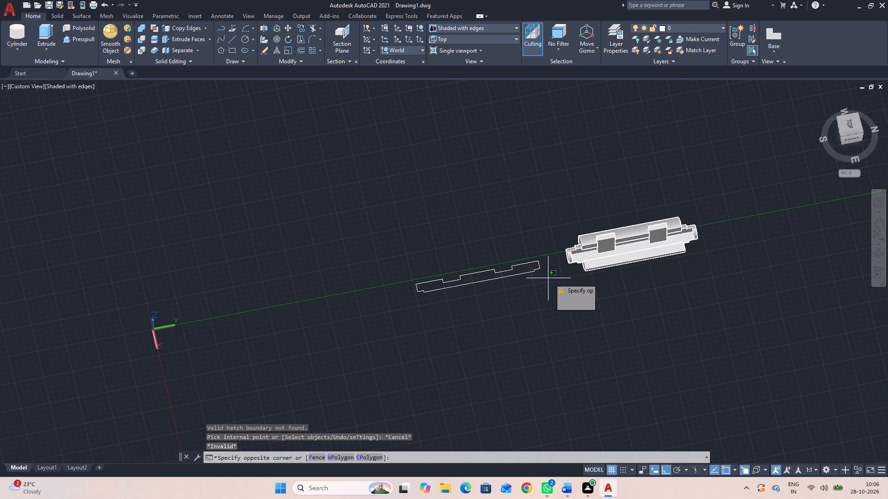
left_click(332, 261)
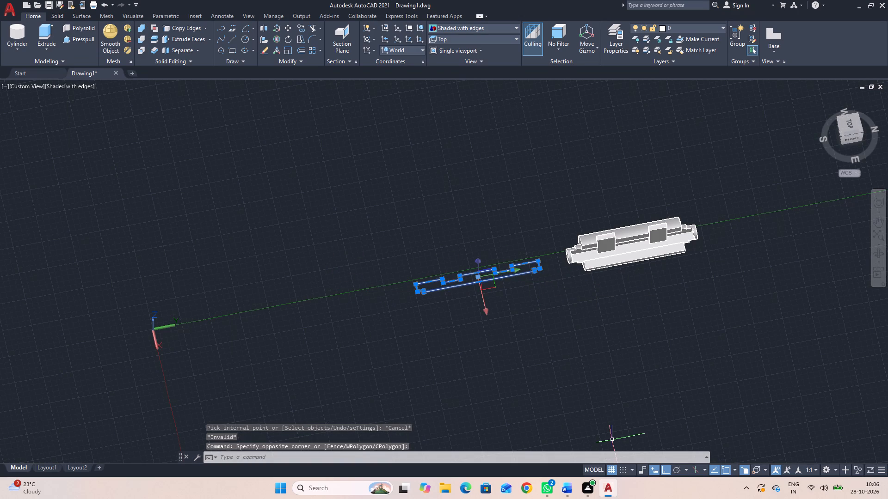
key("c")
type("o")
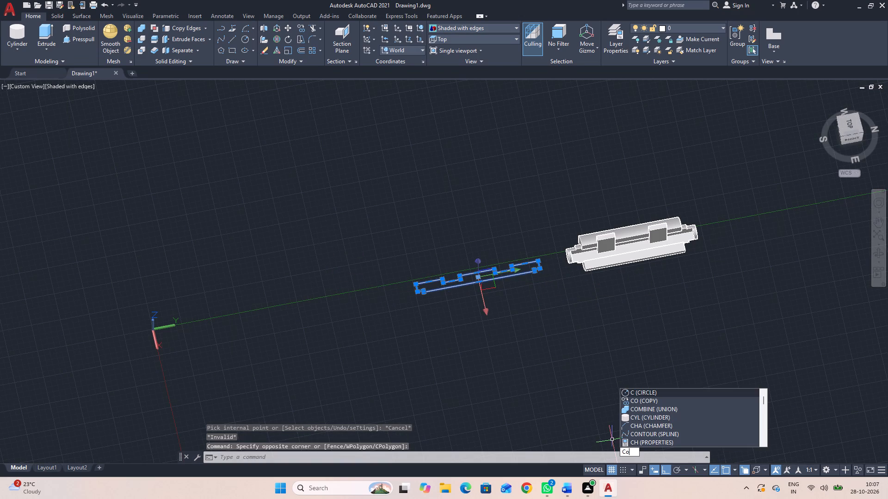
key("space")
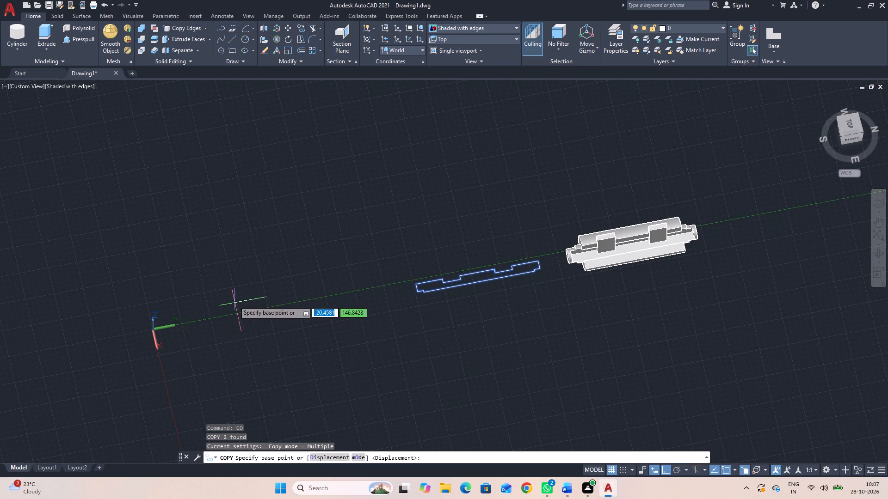
Create a new blank drawing.
left_click(130, 73)
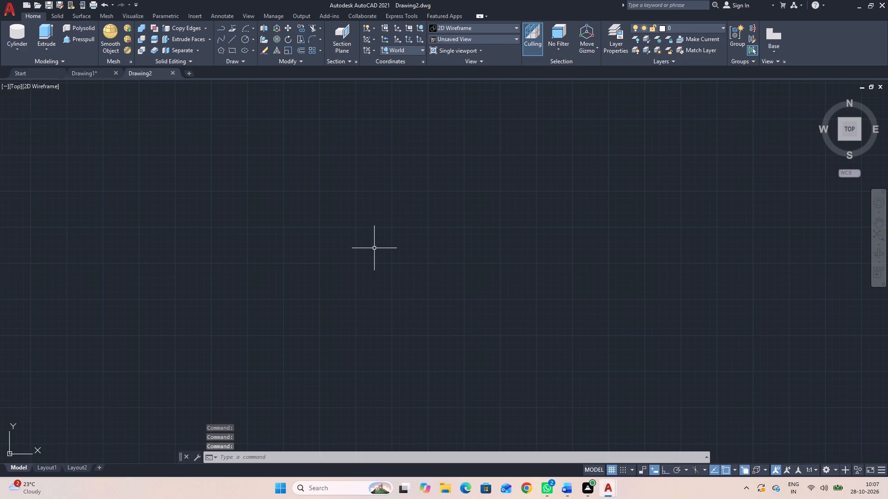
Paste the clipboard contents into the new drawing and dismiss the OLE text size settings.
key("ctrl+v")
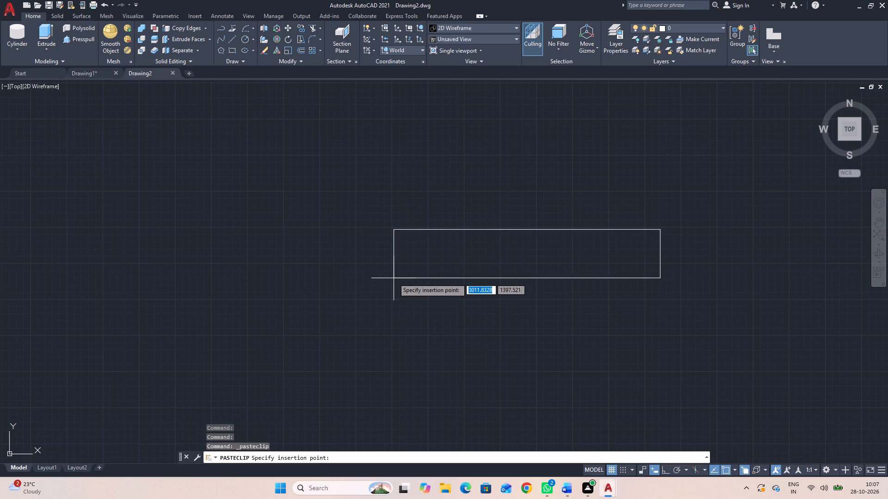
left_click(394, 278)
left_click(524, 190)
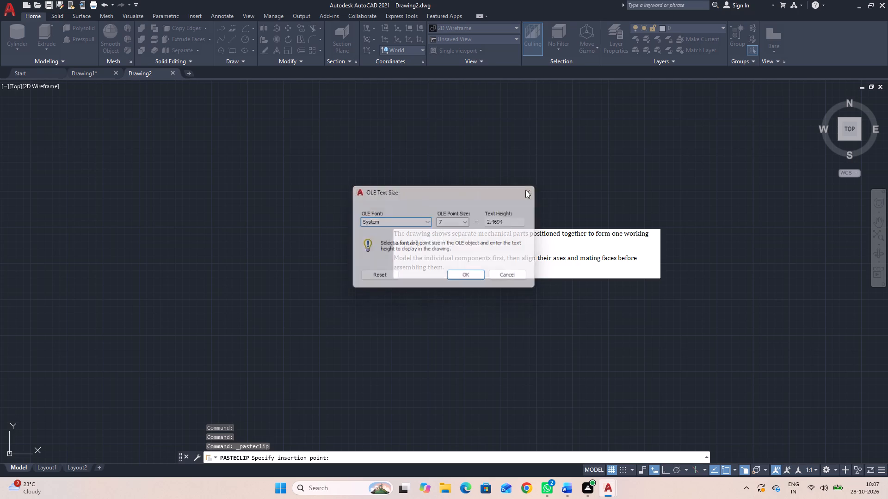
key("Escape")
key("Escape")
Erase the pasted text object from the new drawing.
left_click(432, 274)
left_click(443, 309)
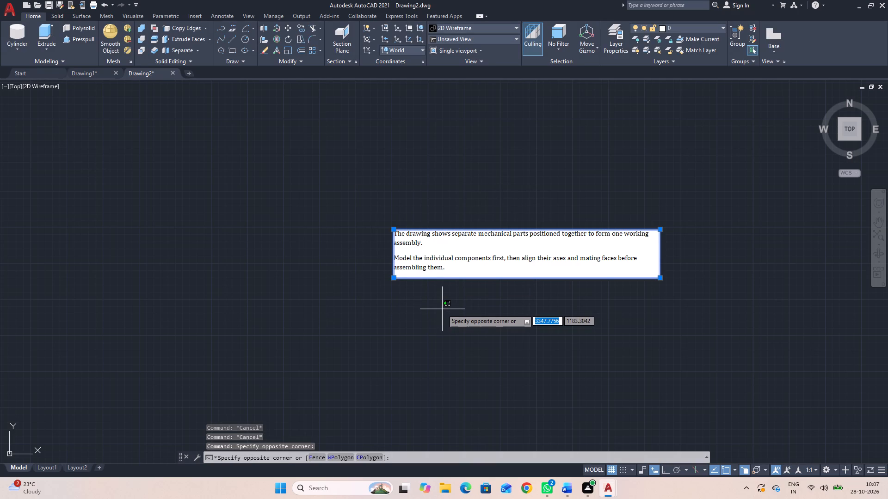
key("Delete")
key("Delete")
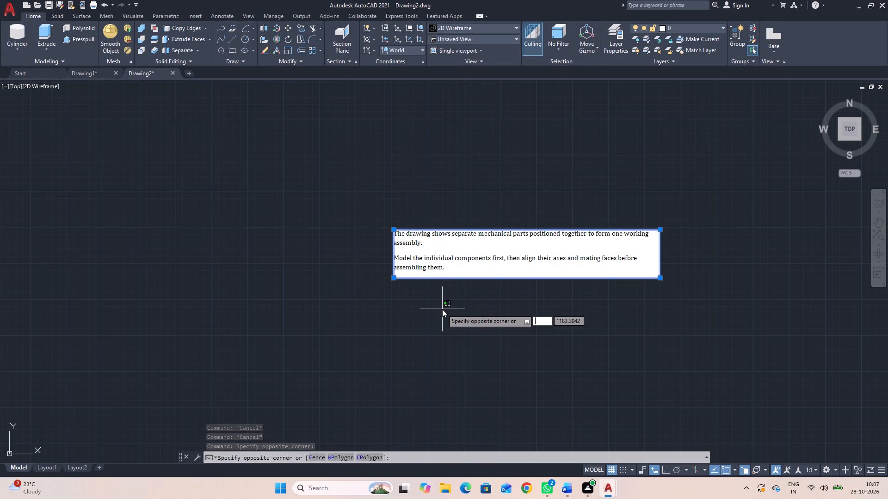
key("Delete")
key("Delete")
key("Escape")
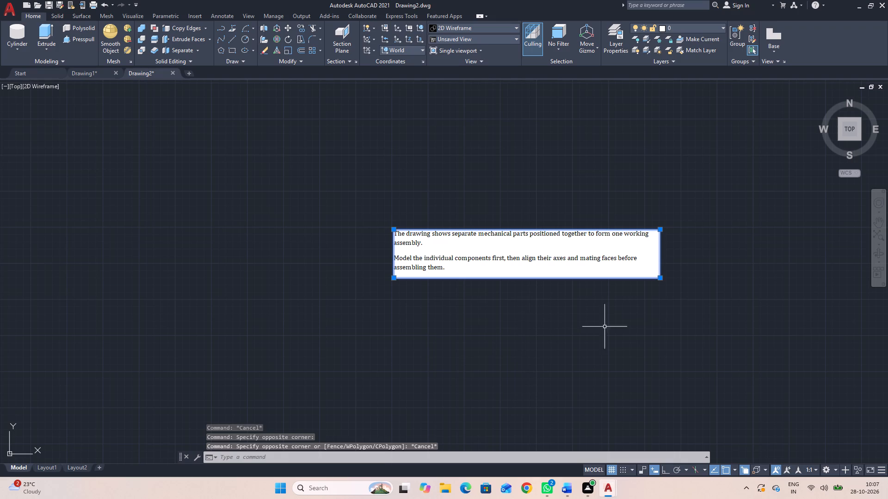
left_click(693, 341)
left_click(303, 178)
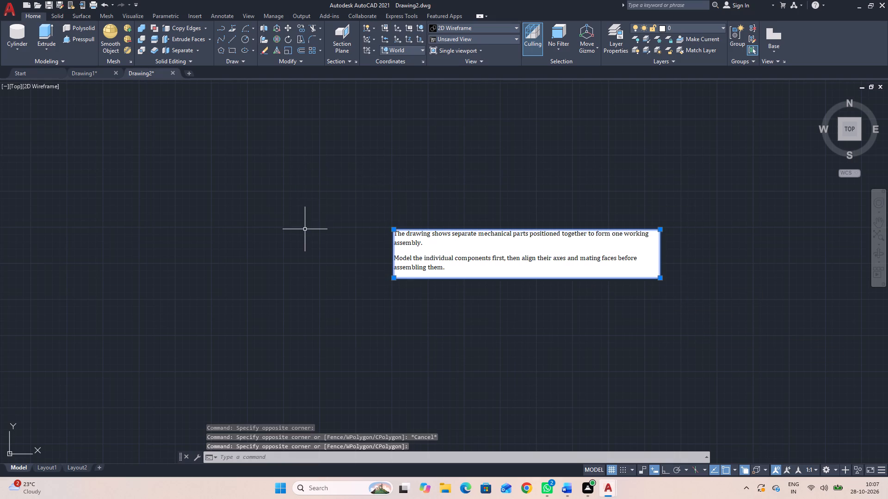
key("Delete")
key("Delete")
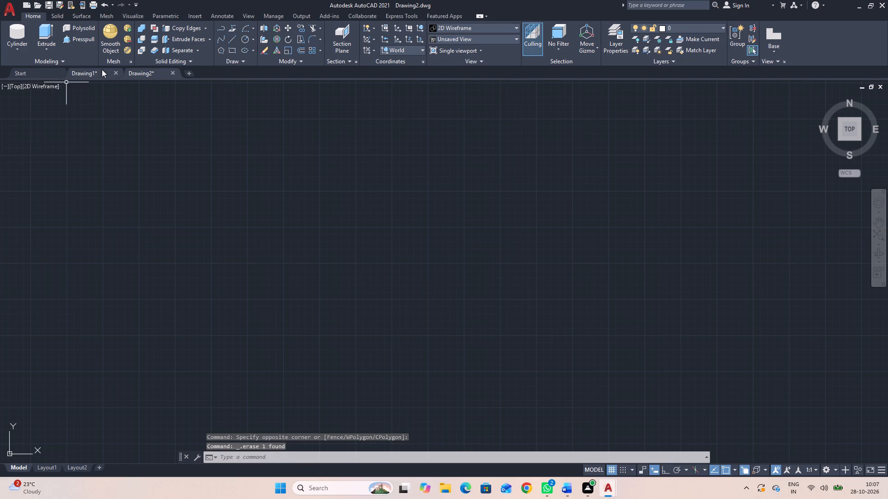
Copy the traced shaft-face outline from Drawing1 and paste it into Drawing2.
left_click(99, 74)
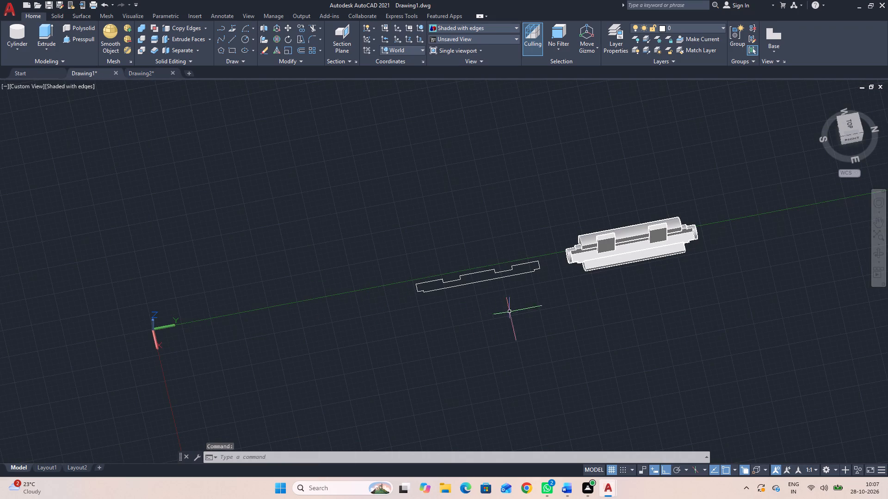
left_click(550, 293)
left_click(353, 247)
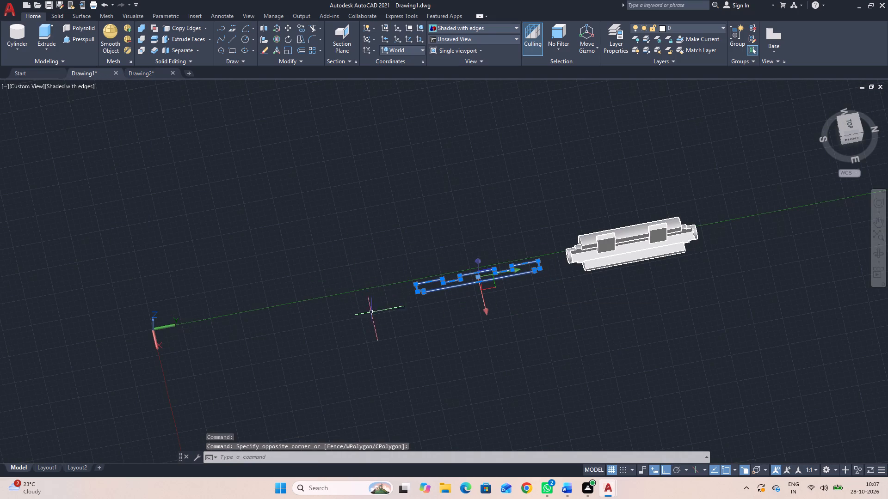
key("ctrl+c")
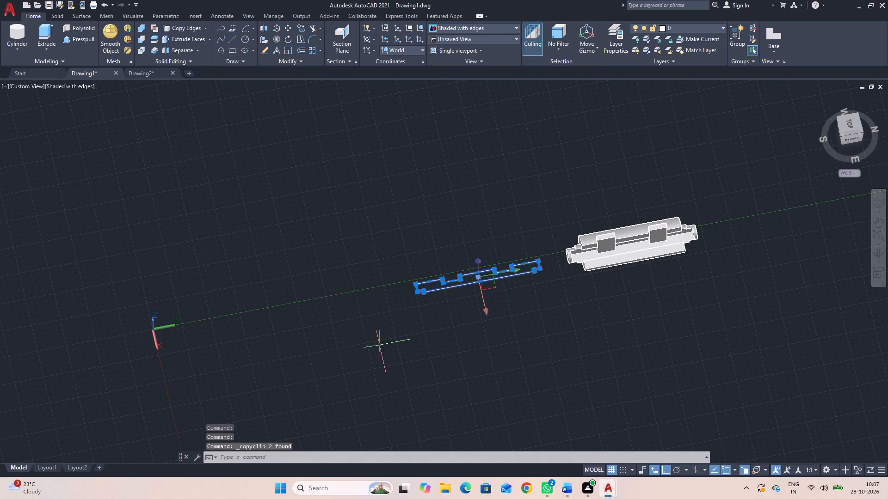
left_click(147, 73)
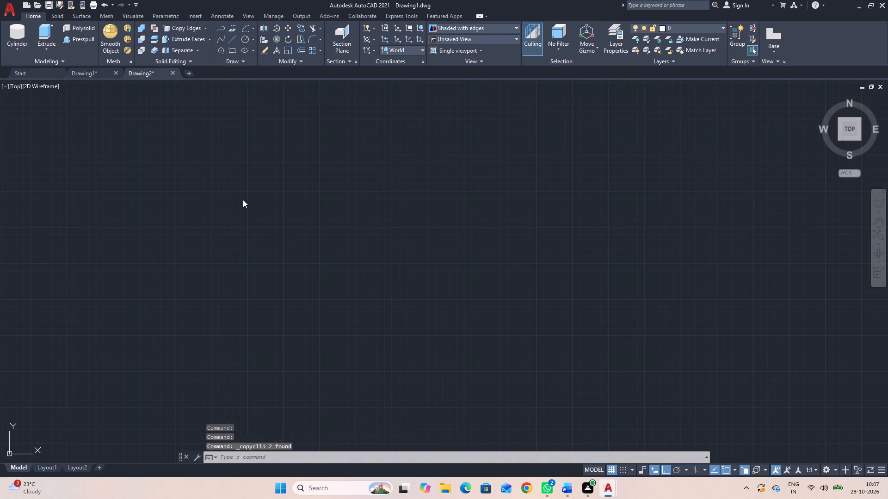
key("ctrl+v")
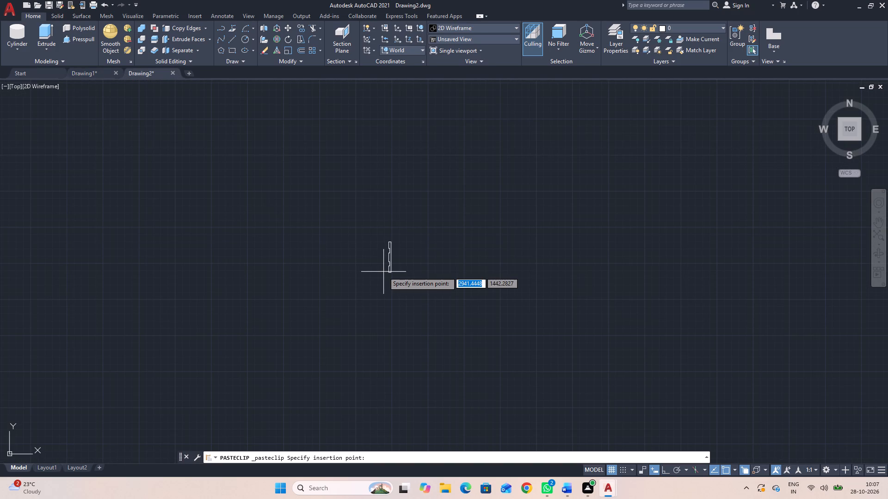
left_click(461, 286)
Rotate the pasted outline 270° about its lower-right corner with Ortho on, laying it horizontally.
scroll(462, 281, "up", 2)
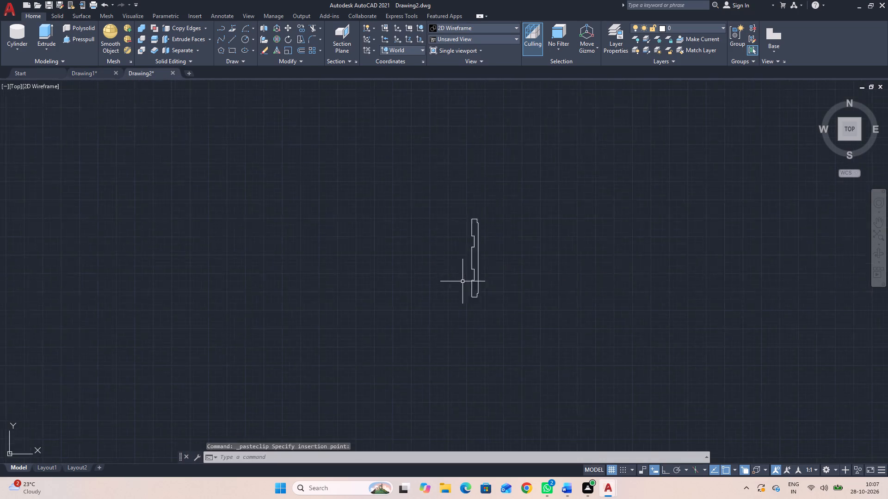
scroll(462, 281, "up", 4)
scroll(461, 281, "down", 2)
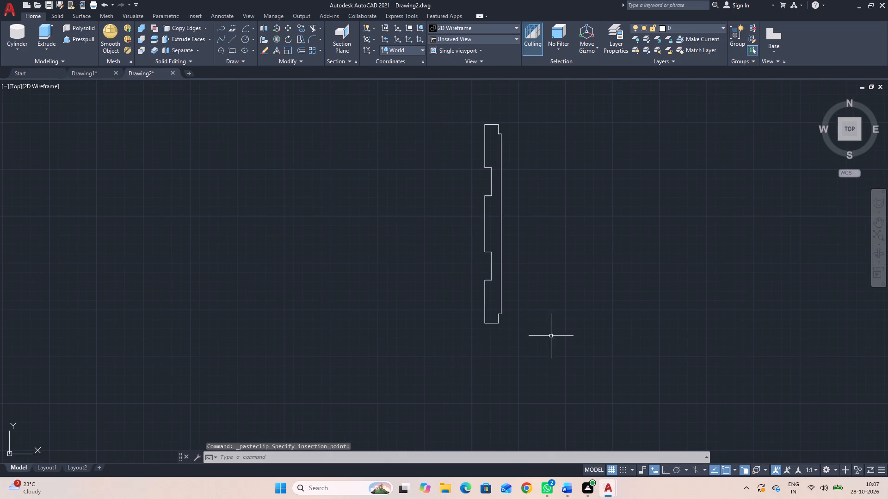
left_click(502, 309)
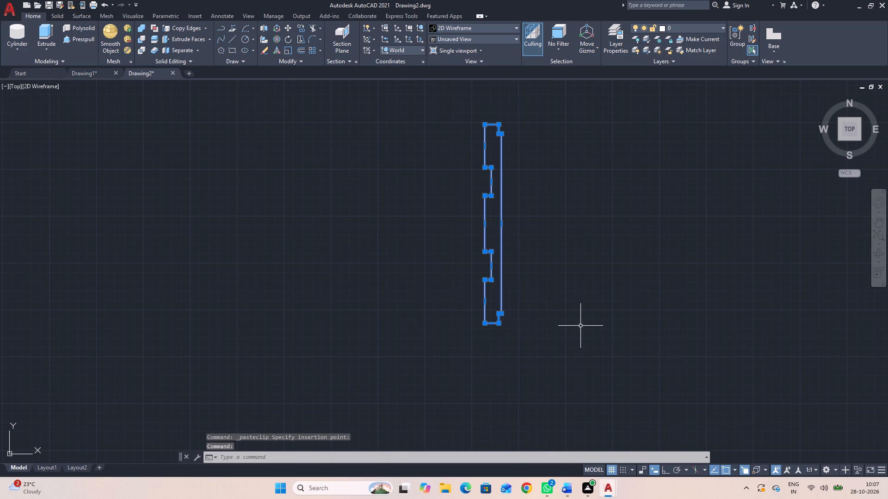
key("r")
type("o")
key("space")
left_click(500, 324)
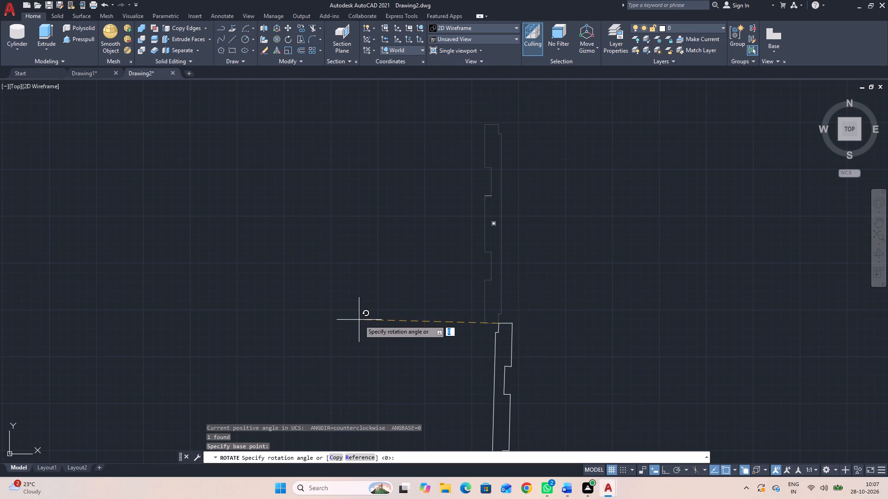
key("F8")
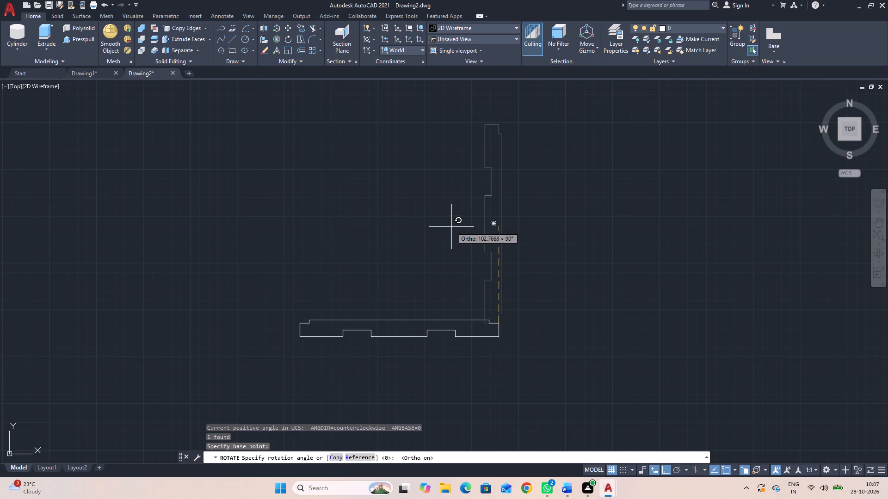
left_click(476, 389)
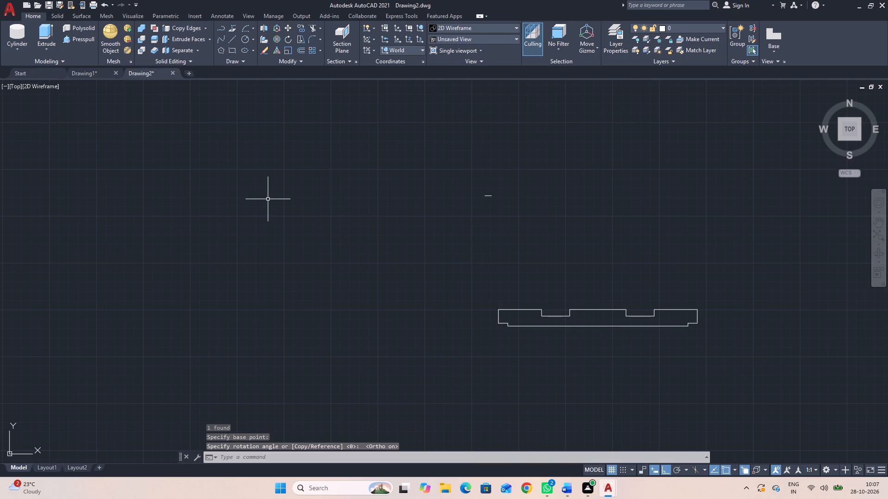
Erase the short stray line left above the rotated outline.
left_click(515, 225)
left_click(426, 170)
key("Delete")
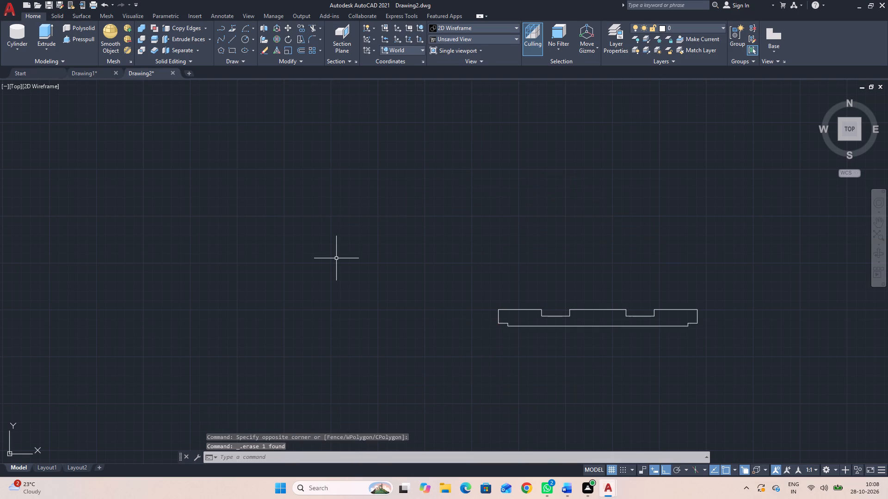
Hatch the interior of the horizontal outline with the ANSI31 pattern.
key("h")
key("space")
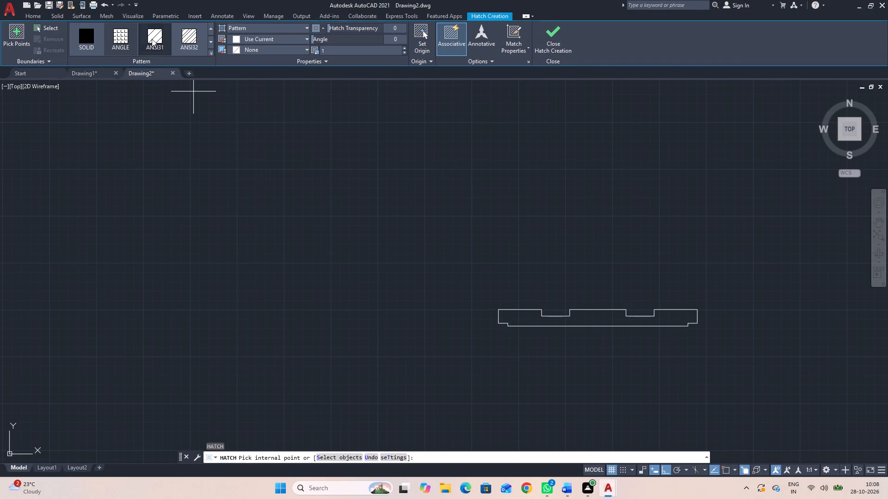
left_click(152, 39)
left_click(529, 320)
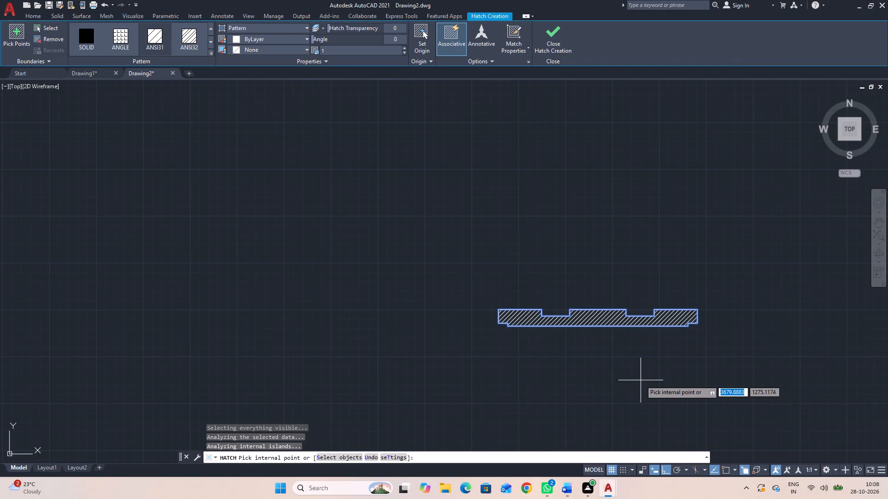
key("Escape")
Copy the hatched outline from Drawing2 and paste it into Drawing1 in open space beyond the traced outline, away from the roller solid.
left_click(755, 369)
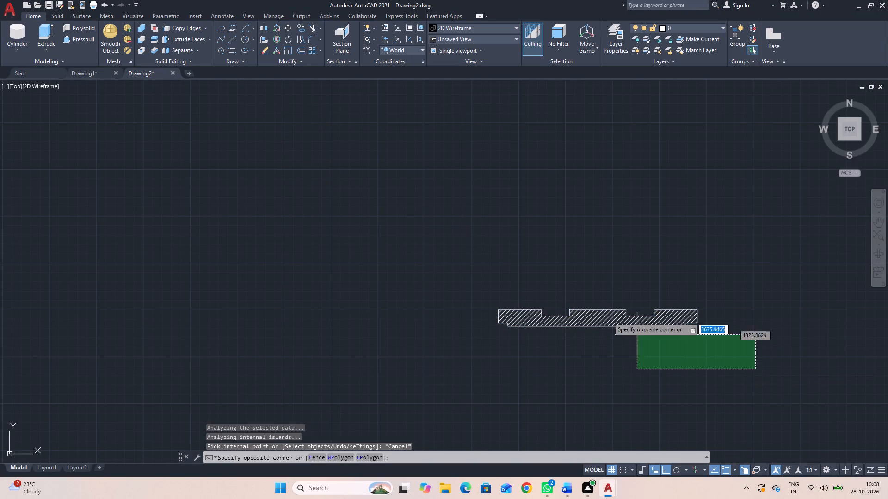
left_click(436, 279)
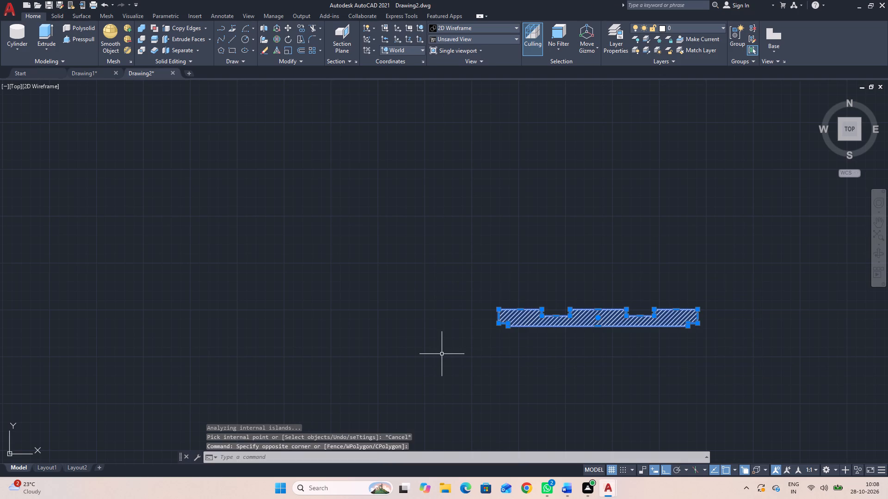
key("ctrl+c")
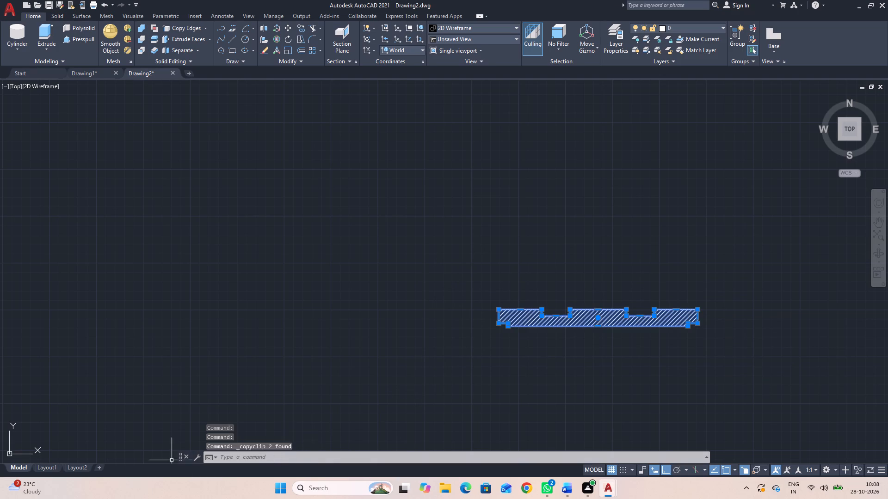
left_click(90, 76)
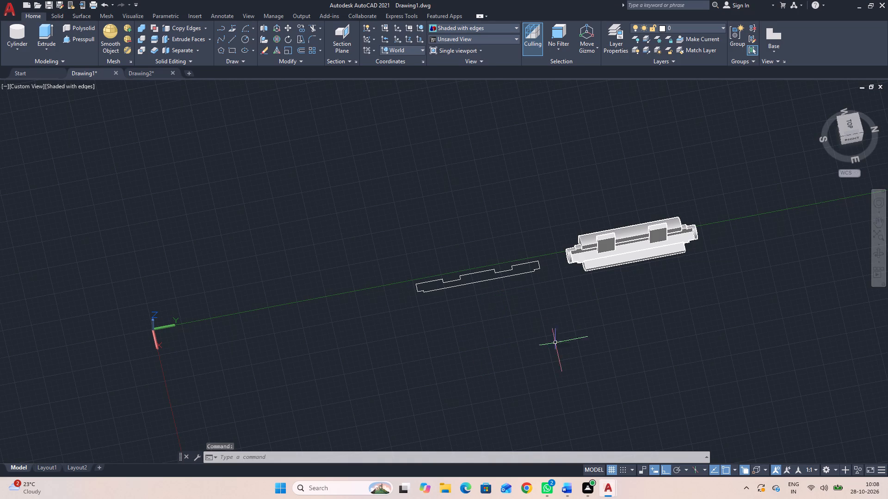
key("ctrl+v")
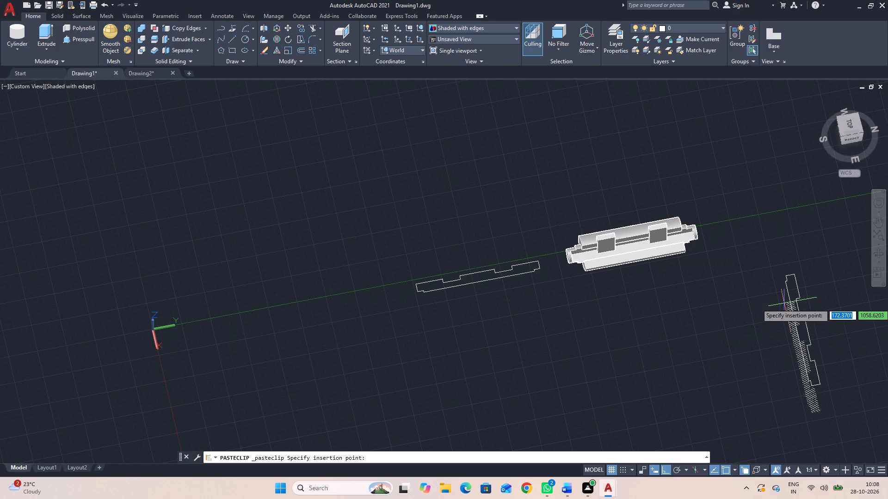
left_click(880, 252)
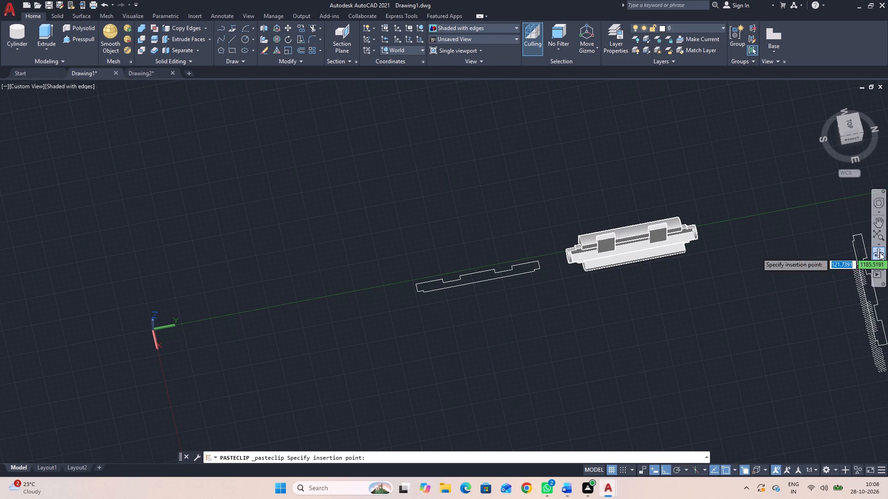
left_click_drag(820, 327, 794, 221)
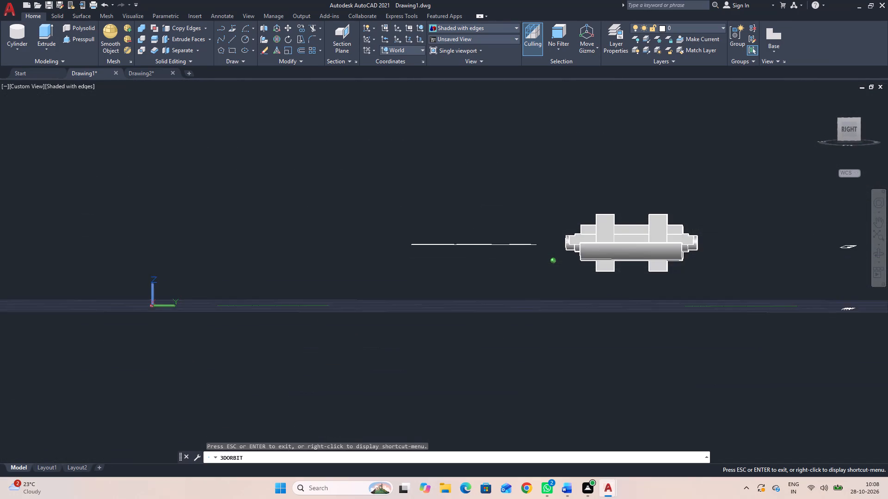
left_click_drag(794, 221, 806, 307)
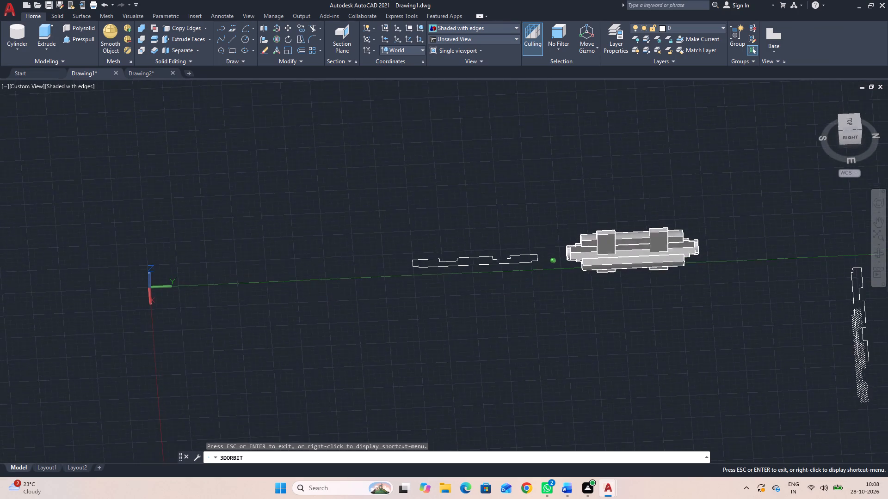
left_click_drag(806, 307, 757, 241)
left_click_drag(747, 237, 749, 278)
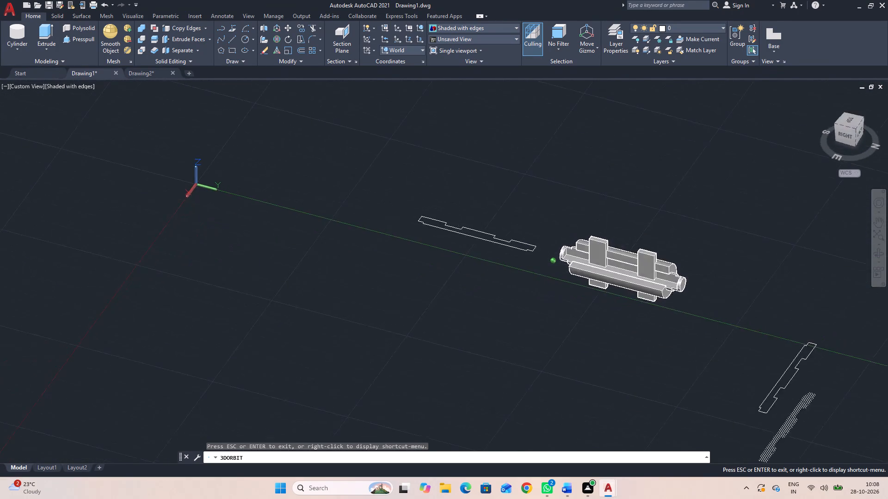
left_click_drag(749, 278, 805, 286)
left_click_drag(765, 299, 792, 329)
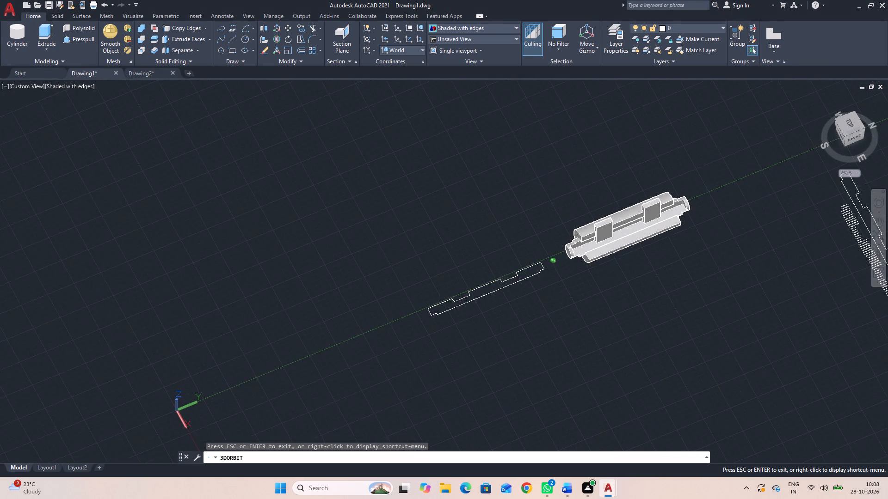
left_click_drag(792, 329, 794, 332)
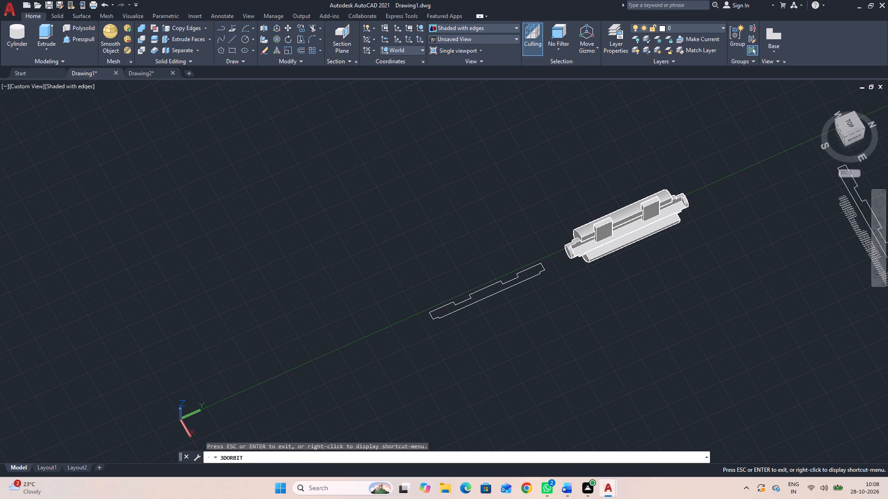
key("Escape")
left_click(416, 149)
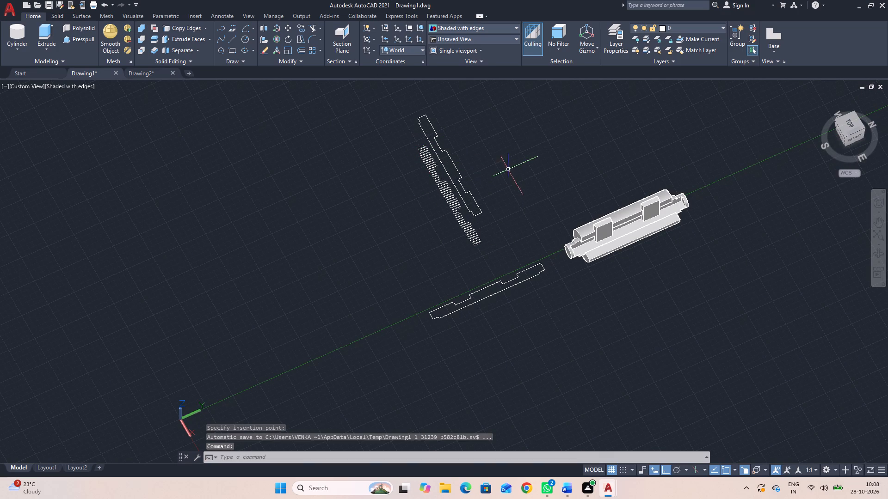
Erase the pasted hatch and its outline together with the original traced outline, keeping only the roller solid.
scroll(470, 214, "up", 4)
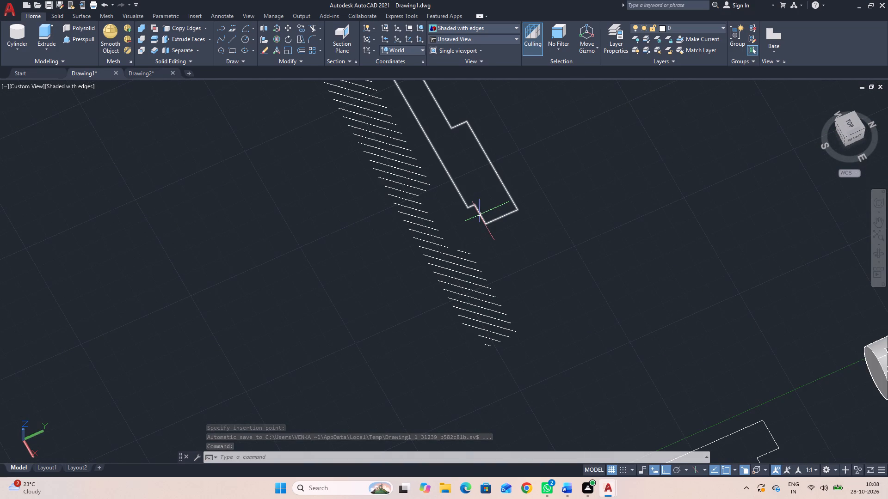
scroll(476, 216, "down", 3)
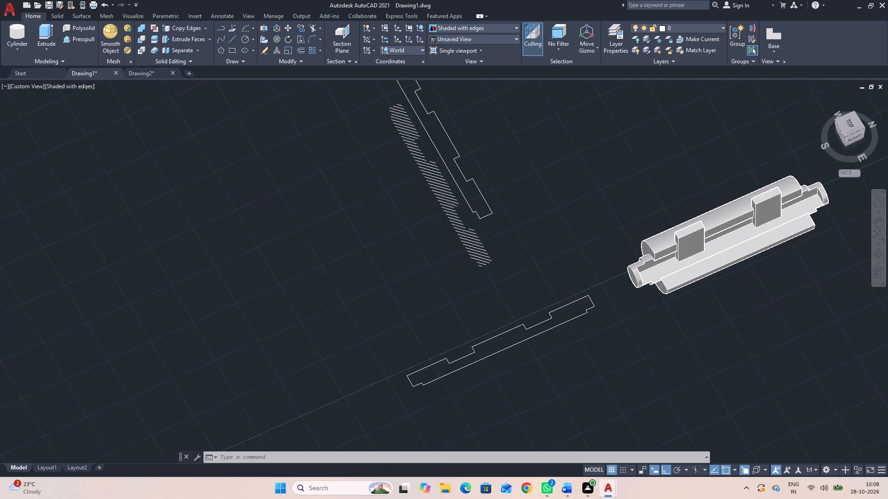
scroll(476, 216, "up", 2)
key("Escape")
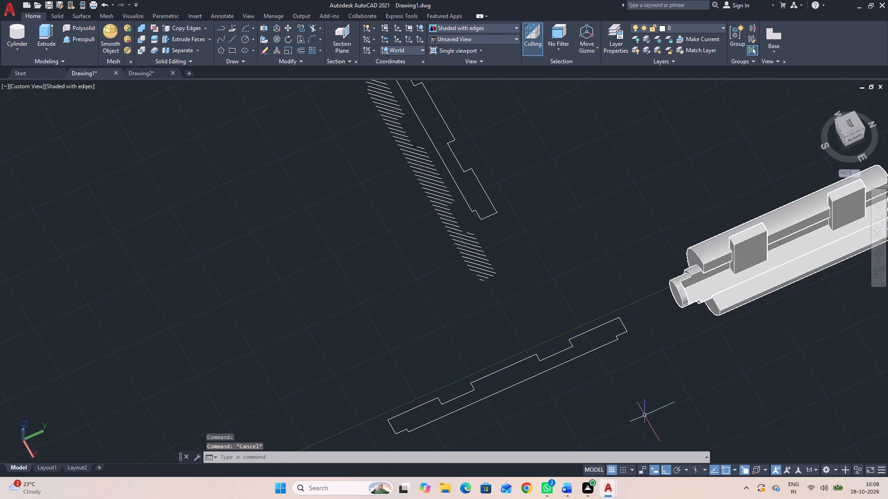
left_click(645, 415)
left_click(339, 166)
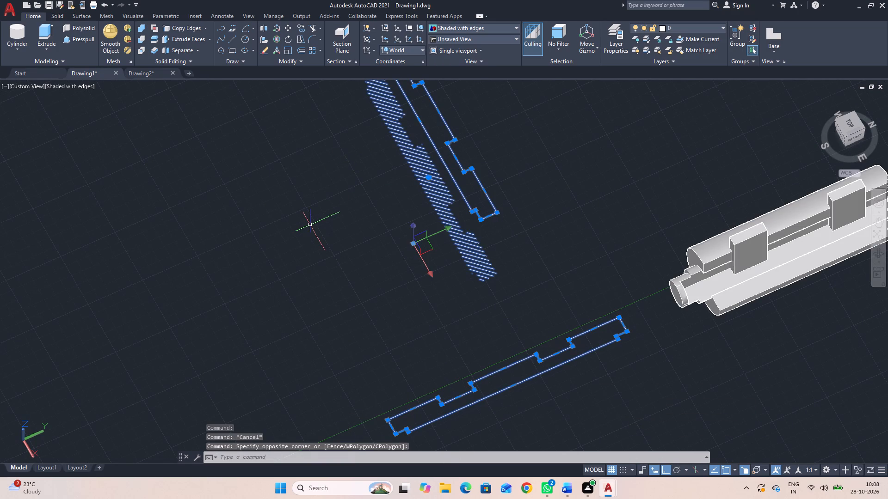
key("Delete")
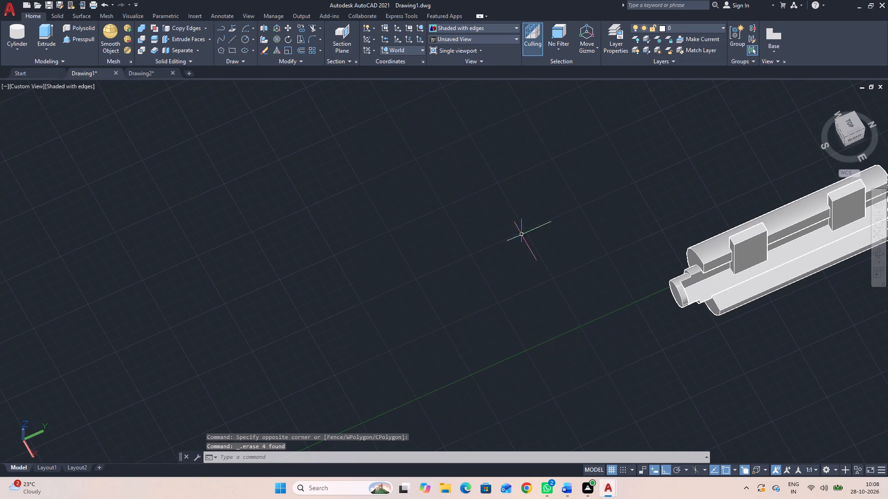
Examine the remaining roller solid, centred and enlarged in the model view.
scroll(529, 240, "down", 2)
scroll(527, 261, "up", 1)
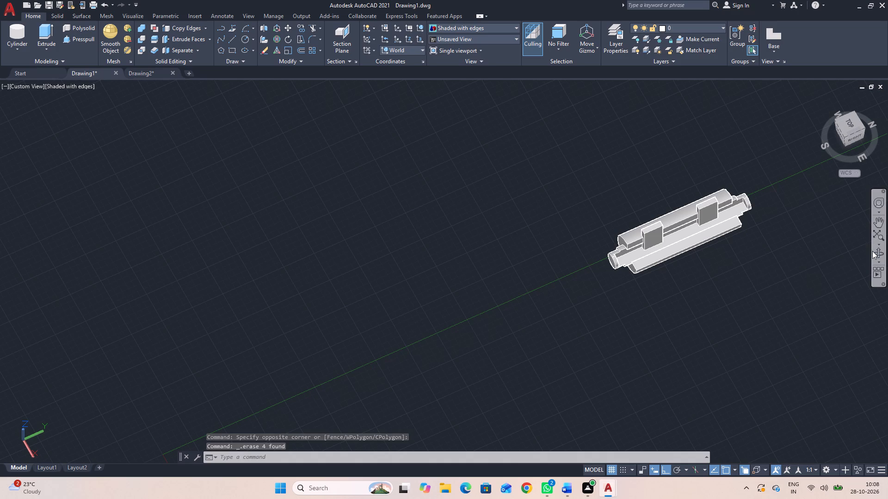
left_click(882, 253)
scroll(698, 259, "up", 1)
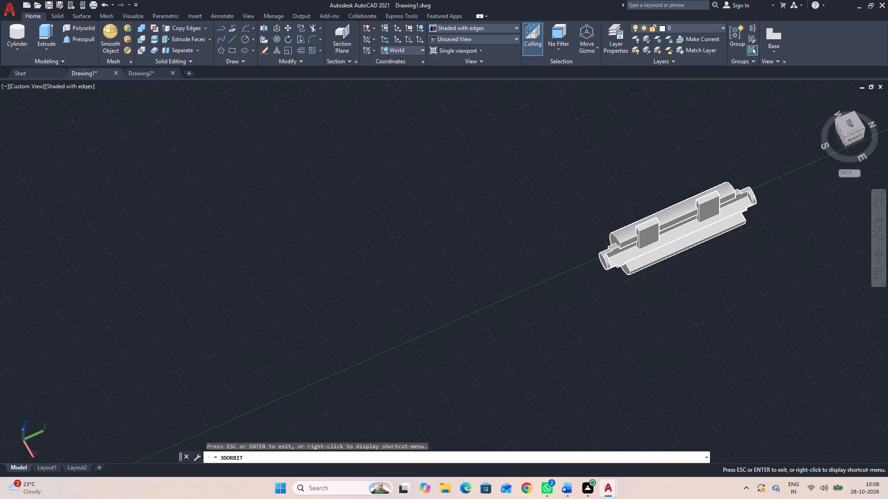
left_click(878, 221)
left_click_drag(784, 271, 613, 279)
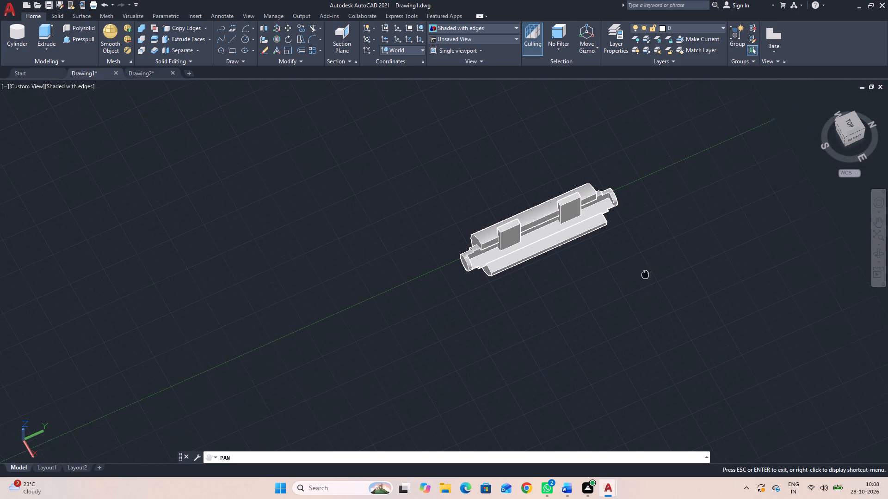
left_click_drag(613, 279, 595, 288)
scroll(587, 286, "up", 4)
key("Escape")
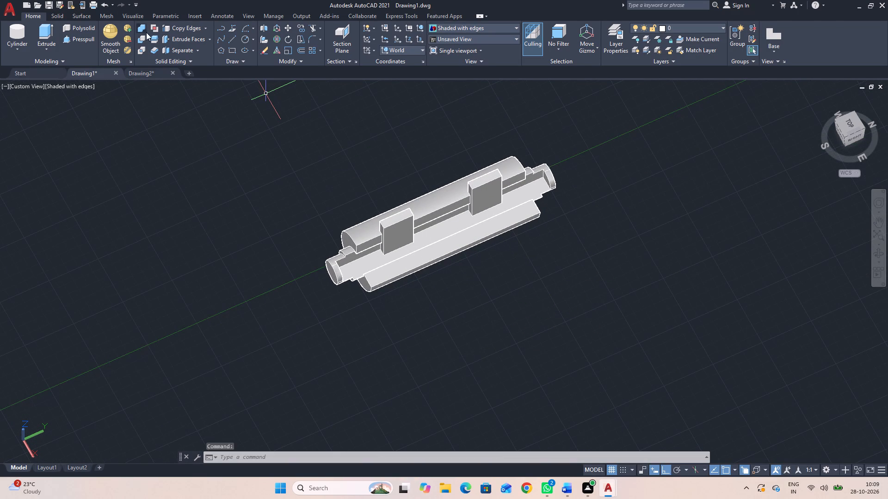
Close Drawing2 without saving its changes.
left_click(173, 71)
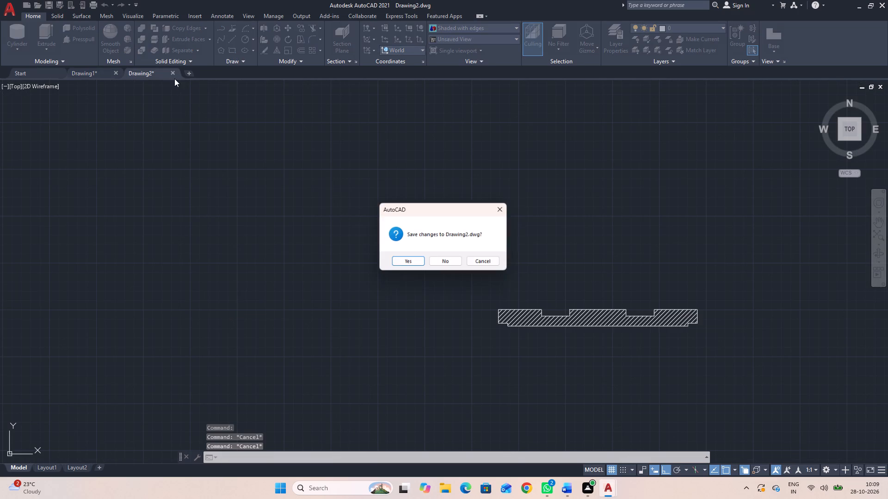
left_click(442, 262)
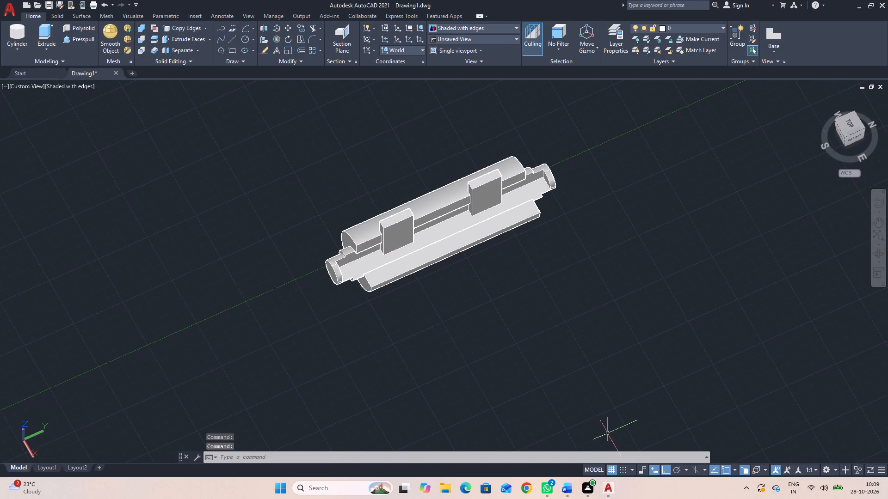
Save the roller drawing in the Documents folder under the name 3D 1.
key("ctrl+s")
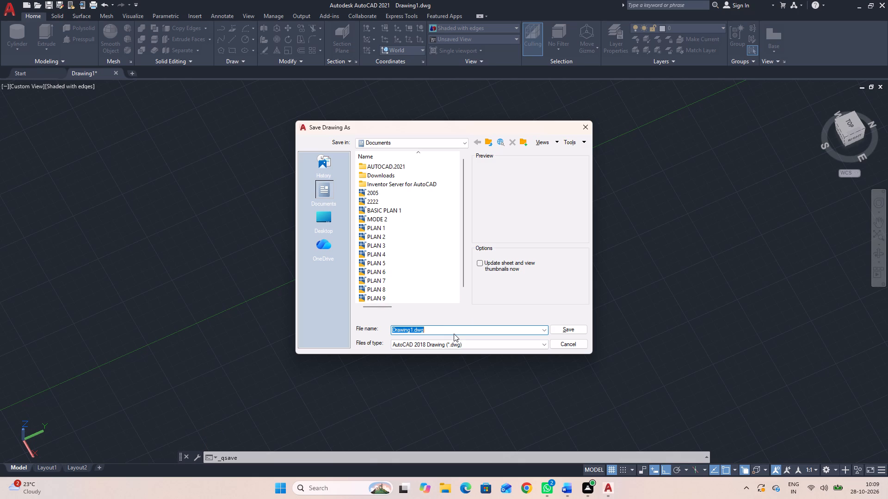
type("3D")
key("space")
key("1")
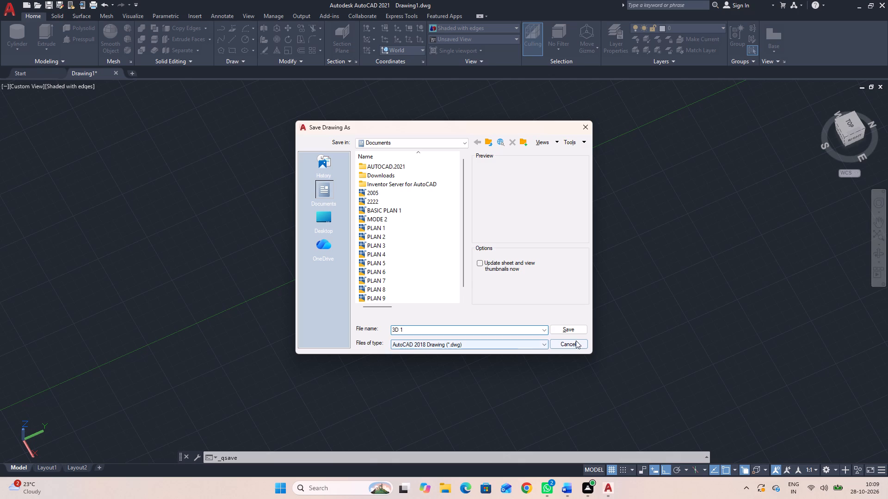
left_click(566, 329)
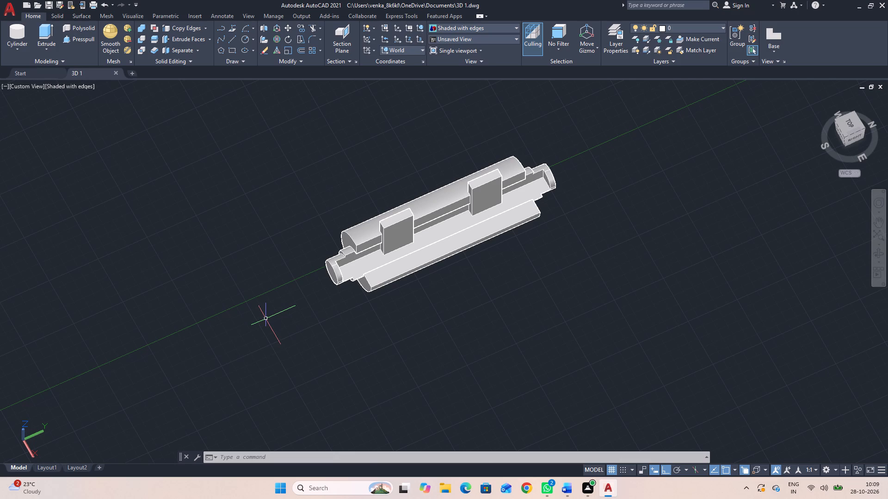
key("Escape")
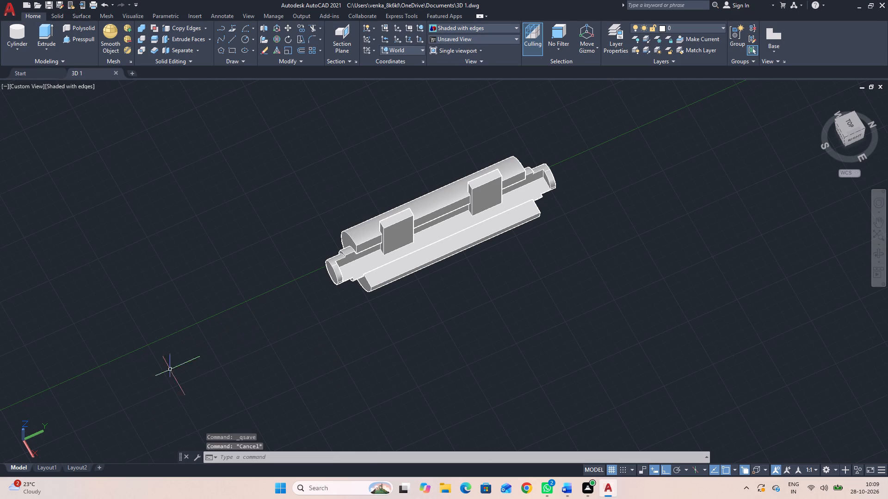
Switch to Layout1 and erase its default viewport, leaving the sheet empty.
left_click(55, 464)
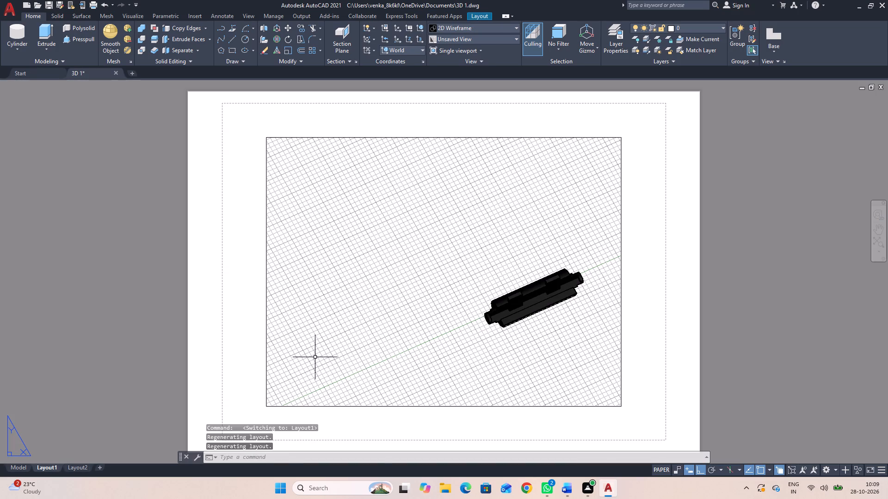
left_click(316, 357)
left_click(245, 356)
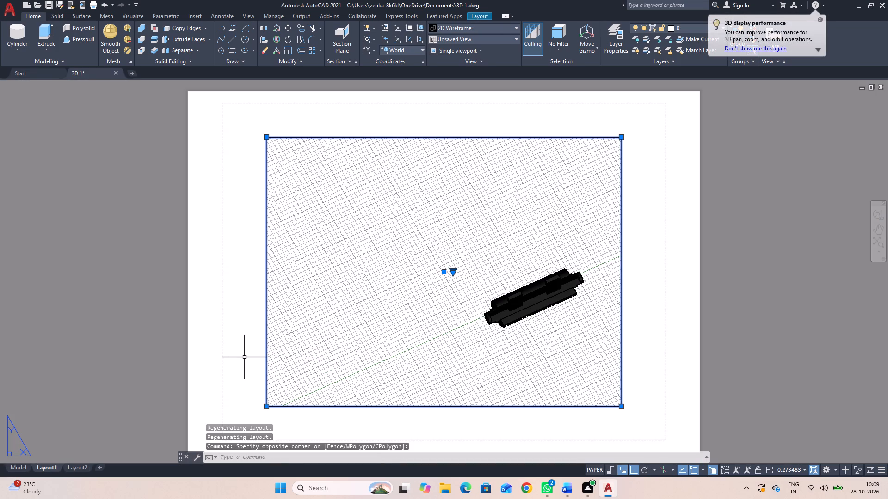
key("Delete")
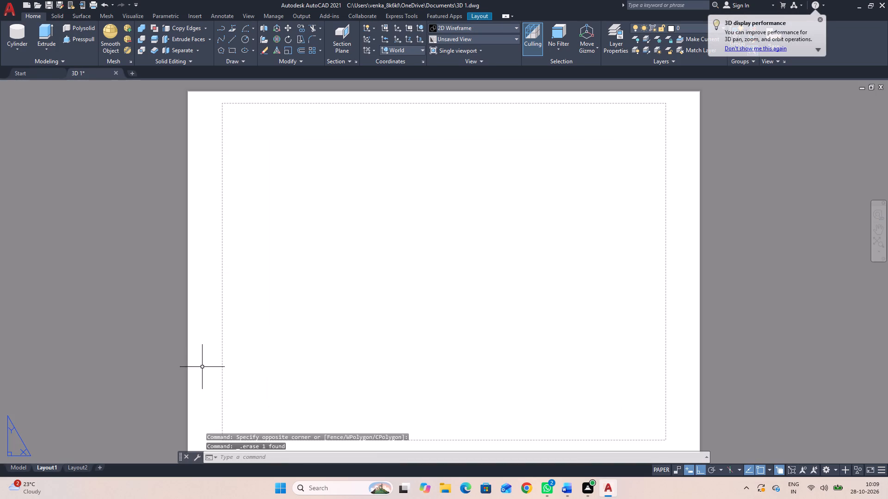
left_click(820, 17)
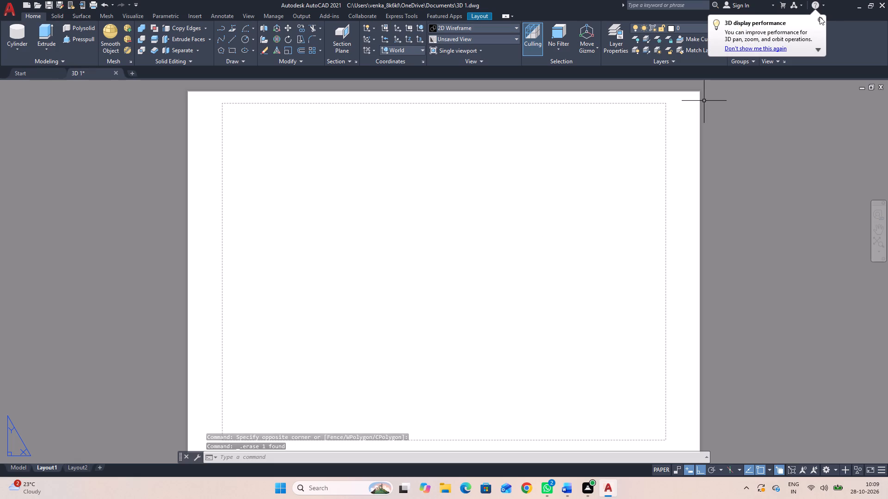
left_click(821, 18)
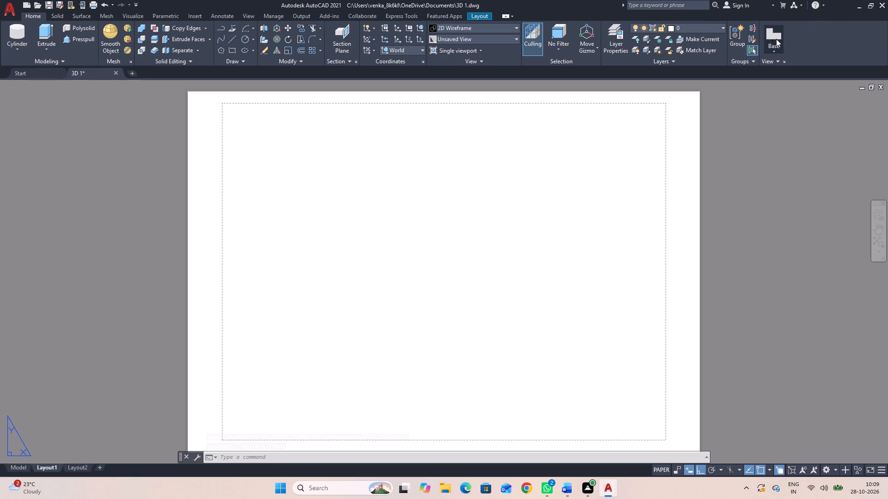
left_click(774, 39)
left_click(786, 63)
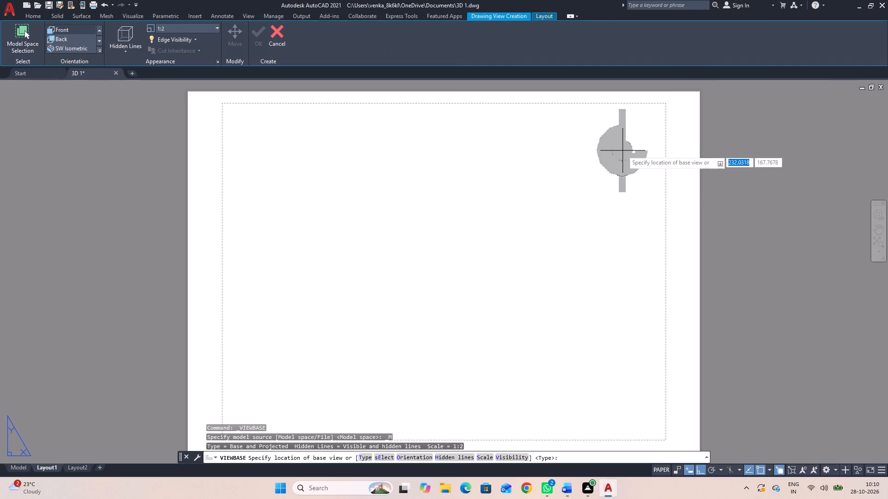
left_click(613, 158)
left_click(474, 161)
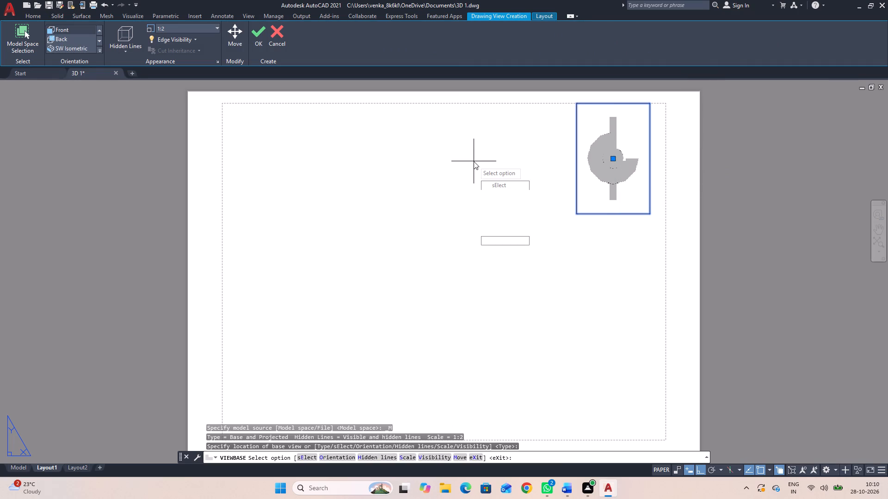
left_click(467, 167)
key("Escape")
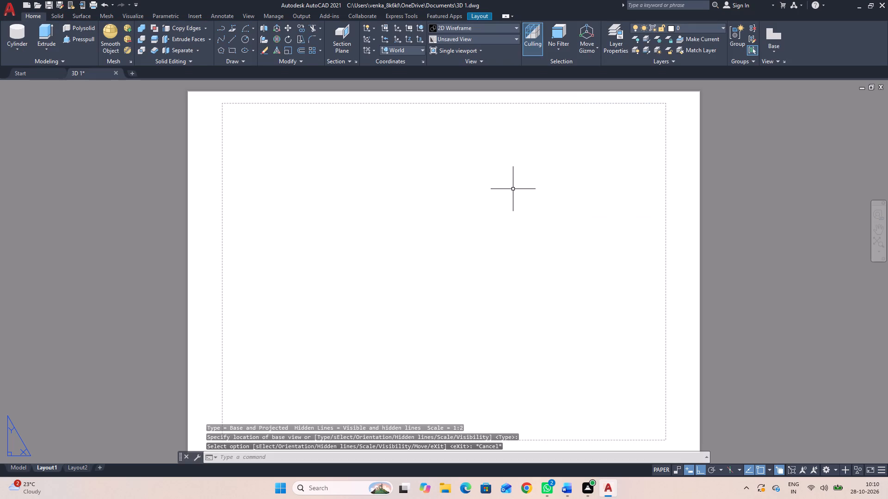
Create a model-space base view in the sheet's upper right corner, with projected views beside it, below it and an isometric view in the middle.
left_click(777, 42)
left_click(785, 63)
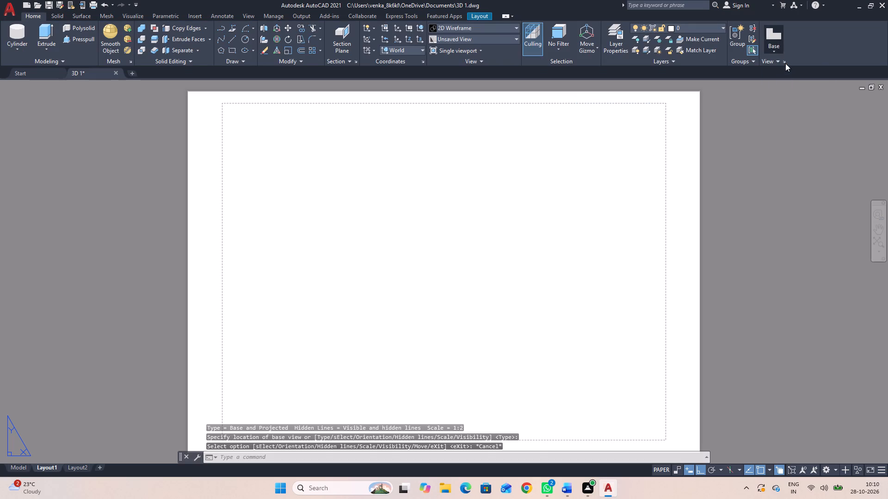
left_click(616, 165)
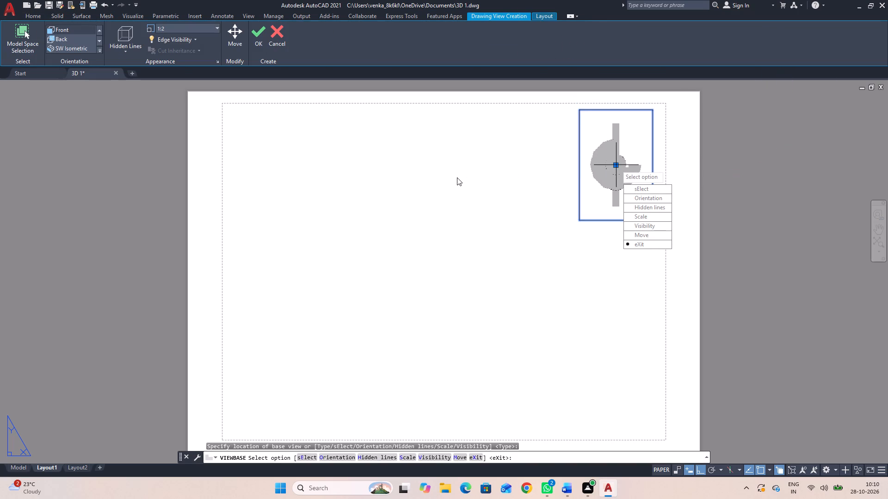
key("Return")
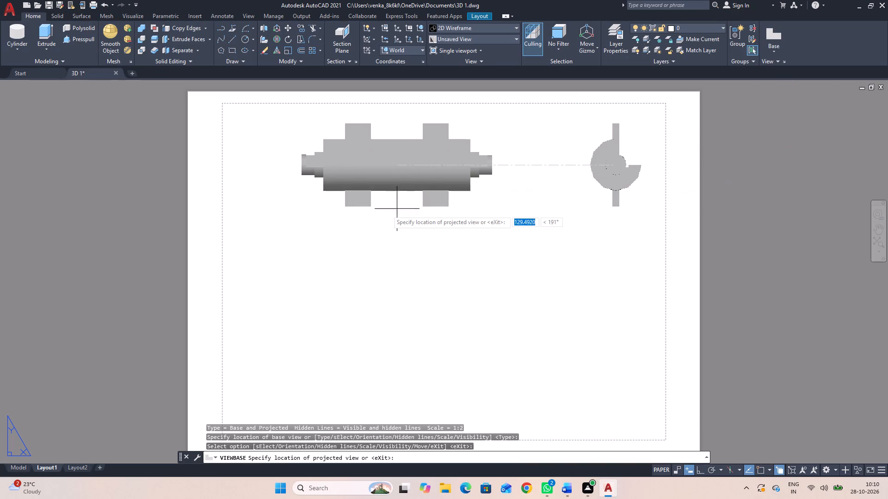
left_click(327, 209)
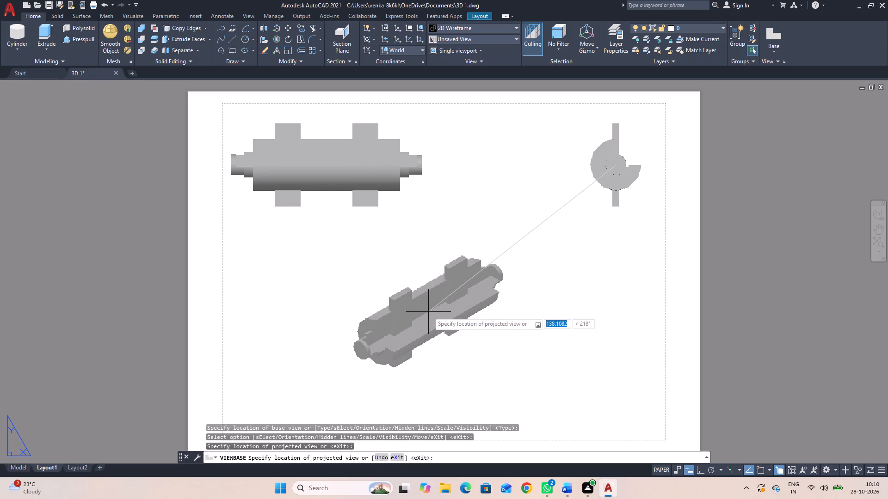
left_click(442, 280)
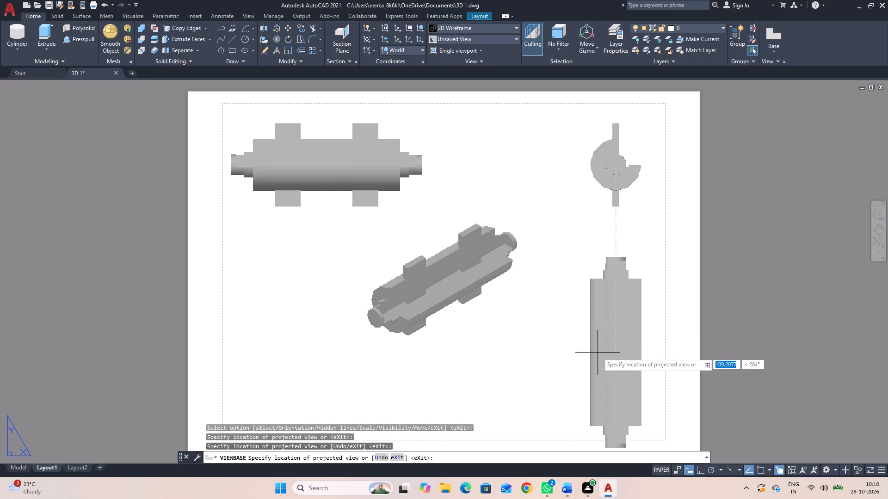
left_click(598, 353)
key("Return")
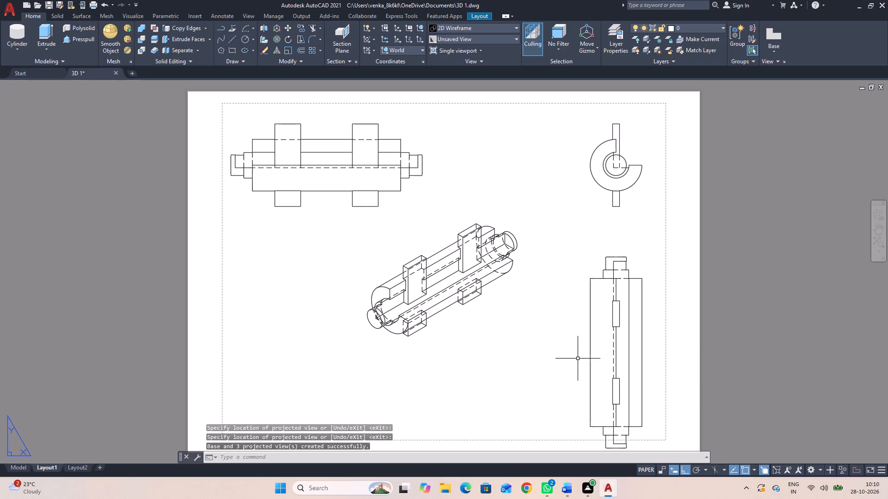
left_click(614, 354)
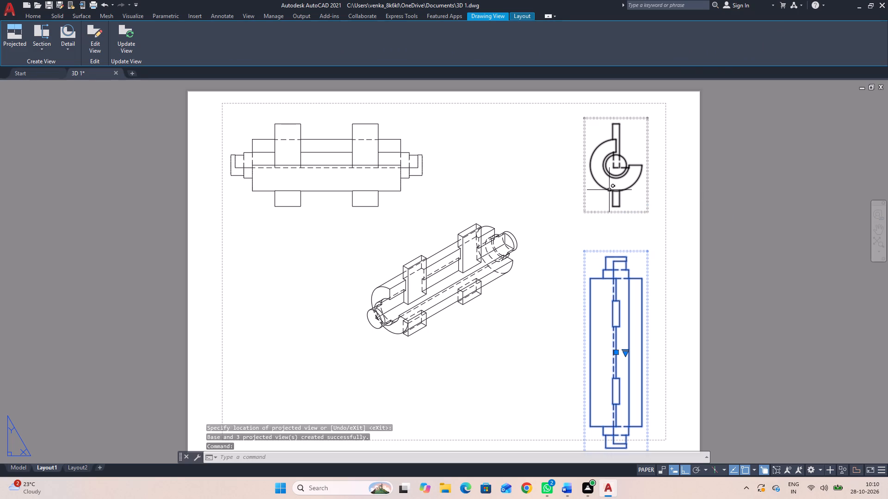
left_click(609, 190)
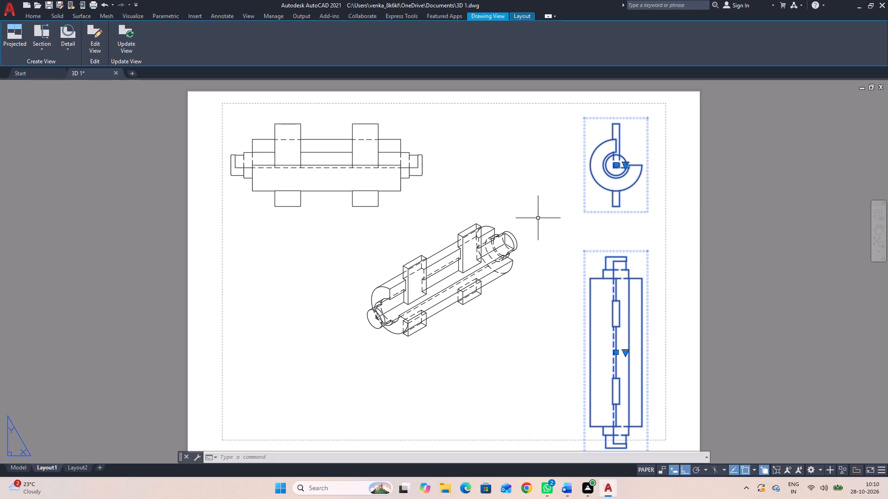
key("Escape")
Move the isometric view with ortho off to the sheet's lower left area, beneath the long projected view.
left_click(467, 264)
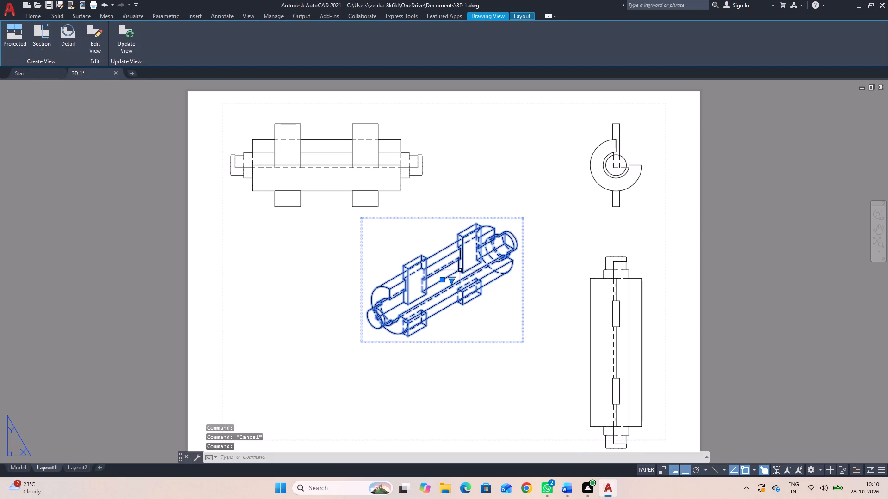
left_click(443, 280)
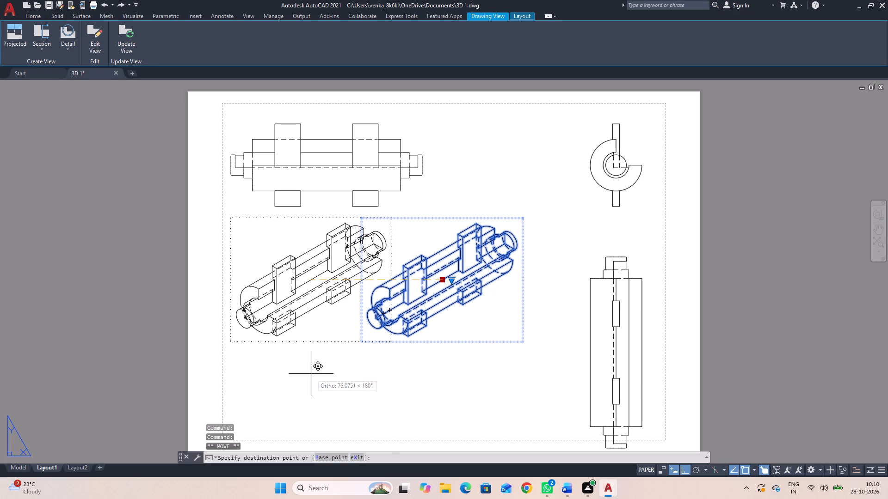
key("F8")
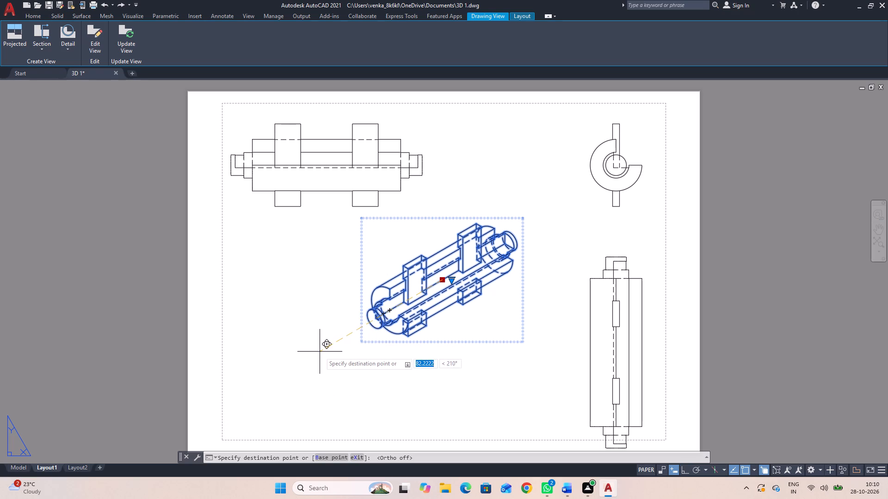
left_click(319, 357)
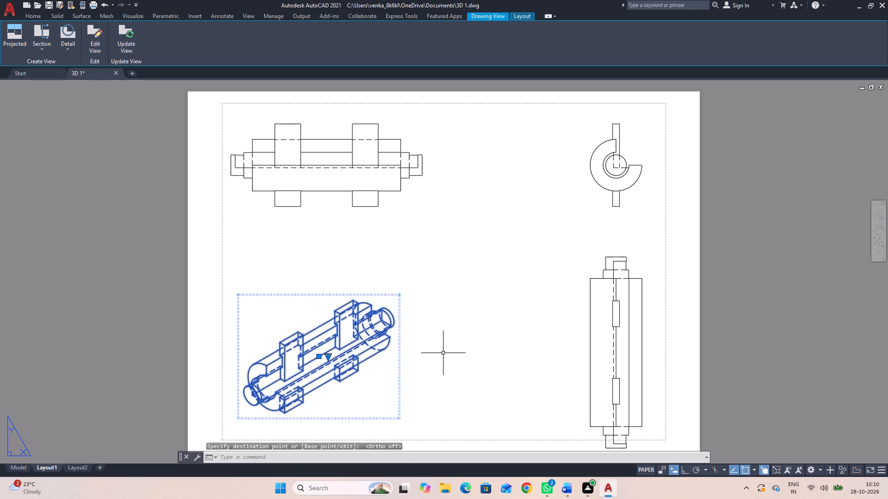
key("Escape")
Move the vertical projected view up about 10 units so it fits inside the sheet margin, aligned under the base view.
left_click(611, 347)
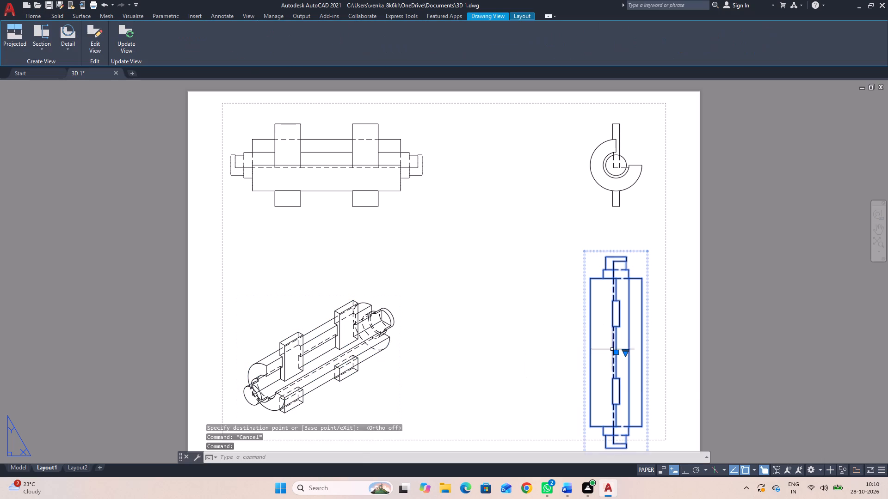
left_click(615, 354)
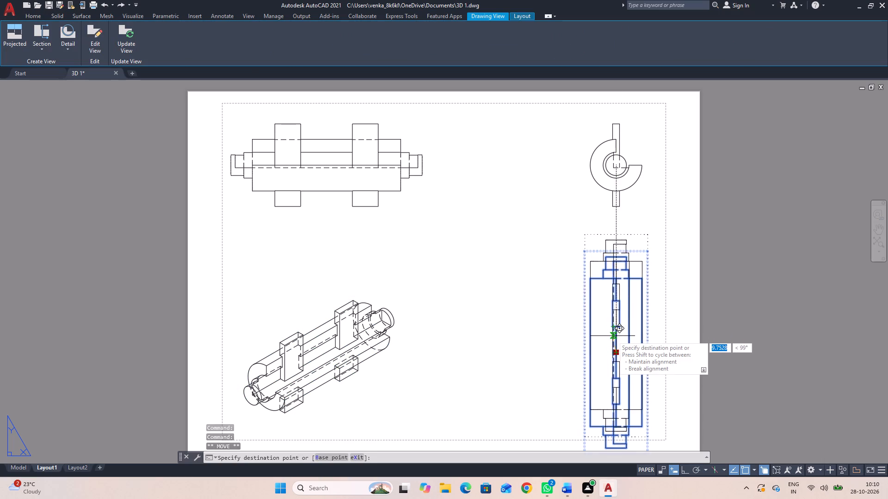
left_click(612, 336)
key("Escape")
Set the isometric view's display style to Shaded with visible lines.
double_click(315, 352)
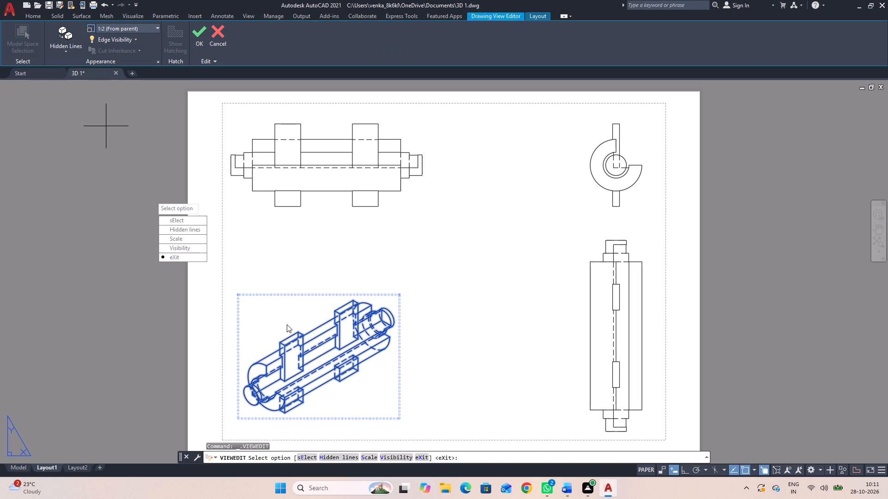
left_click(71, 46)
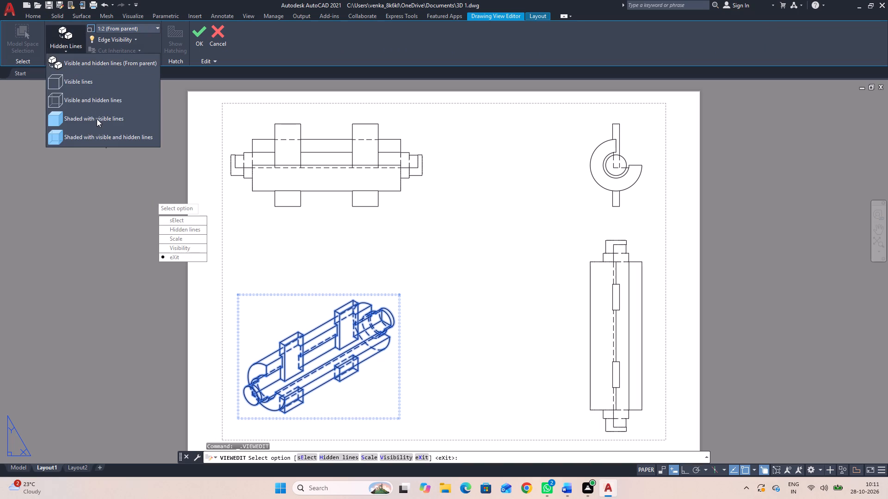
left_click(97, 120)
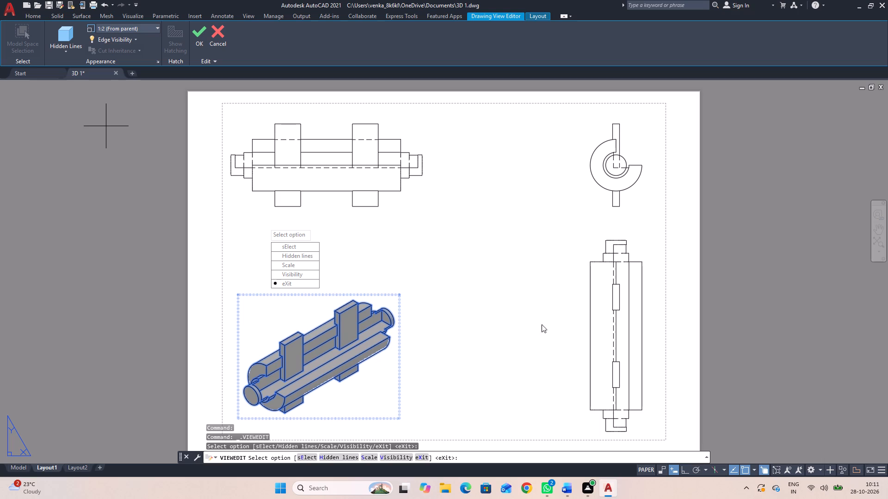
key("Escape")
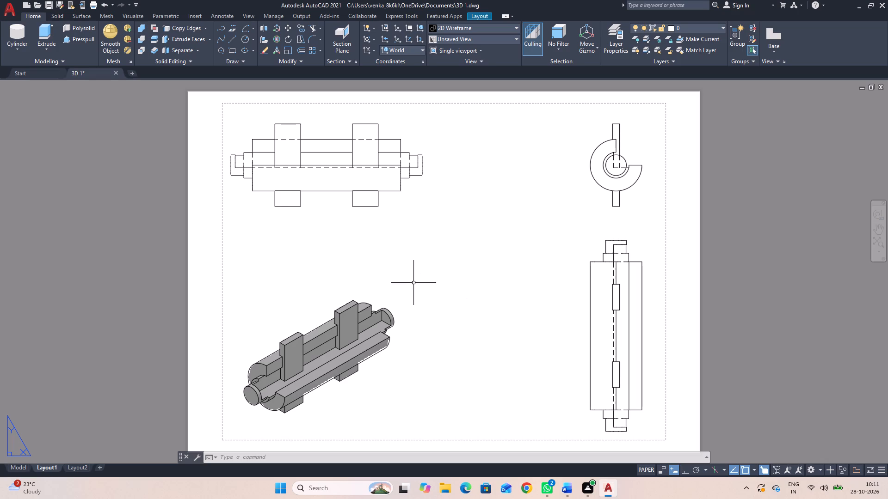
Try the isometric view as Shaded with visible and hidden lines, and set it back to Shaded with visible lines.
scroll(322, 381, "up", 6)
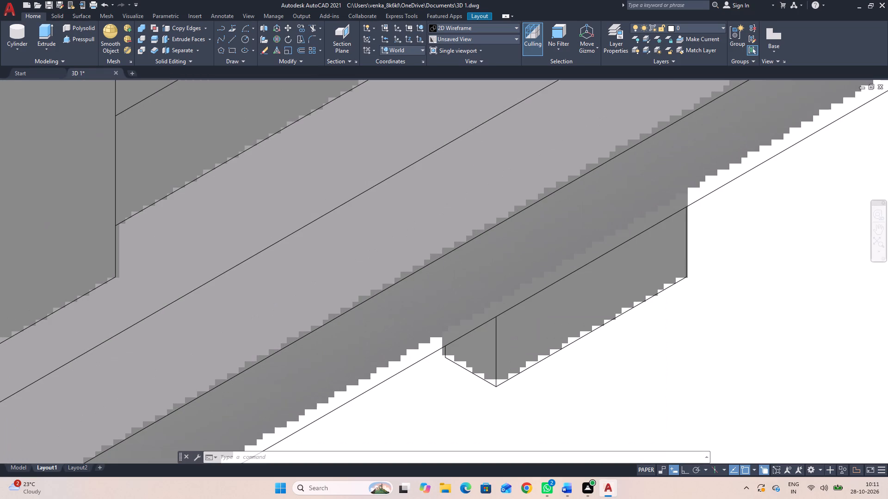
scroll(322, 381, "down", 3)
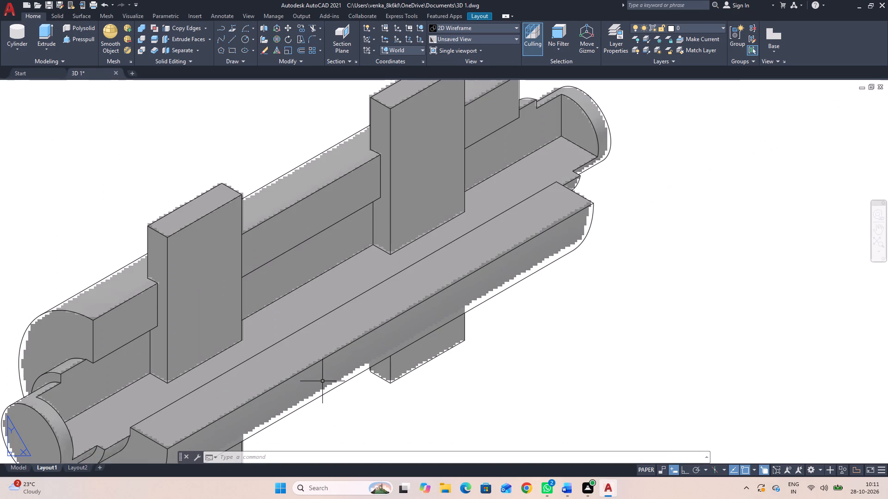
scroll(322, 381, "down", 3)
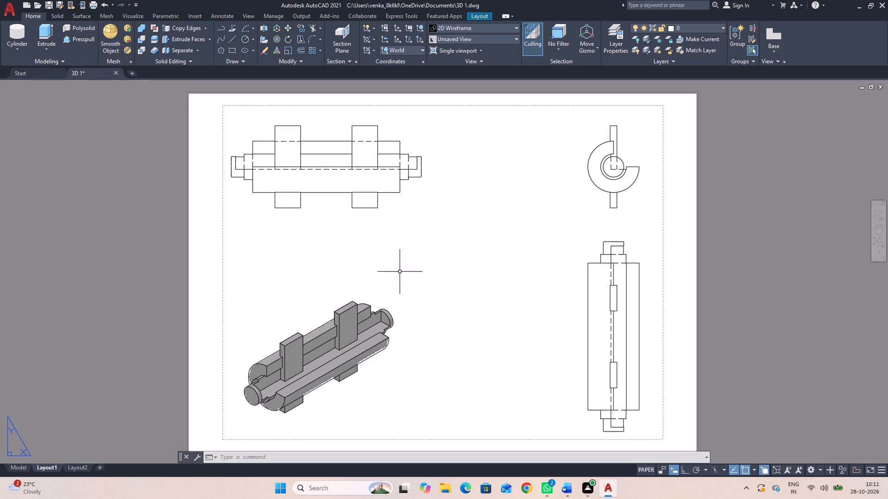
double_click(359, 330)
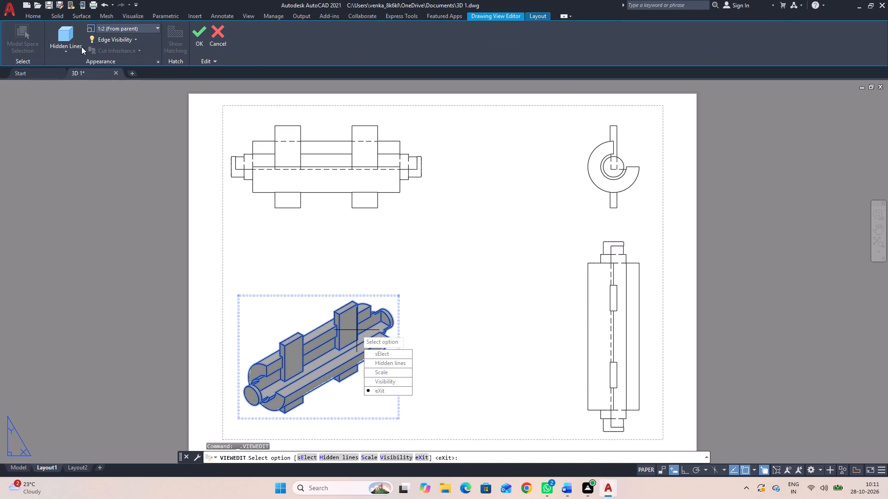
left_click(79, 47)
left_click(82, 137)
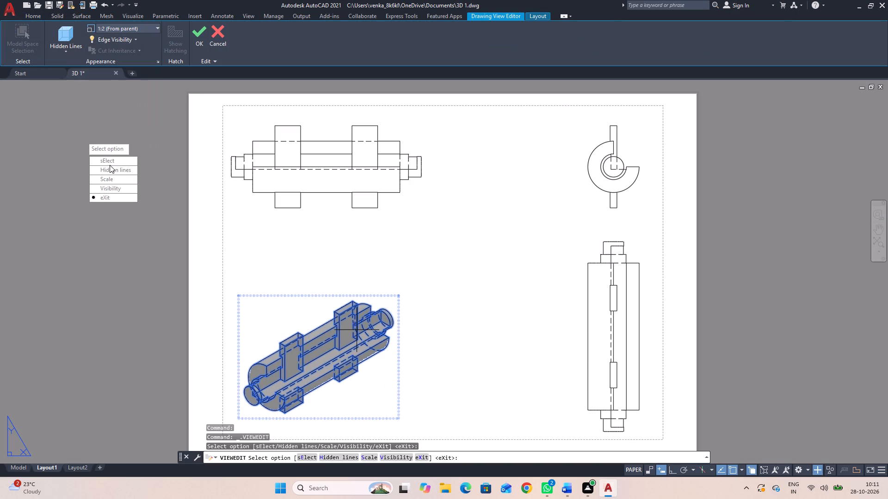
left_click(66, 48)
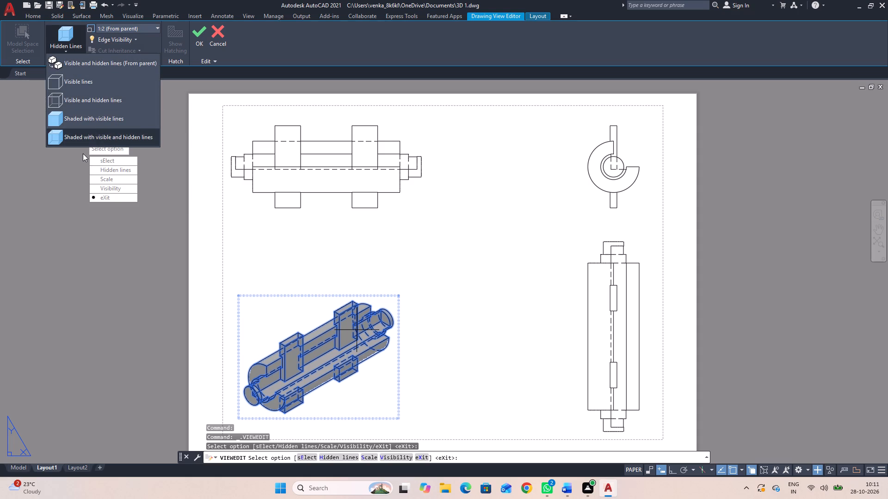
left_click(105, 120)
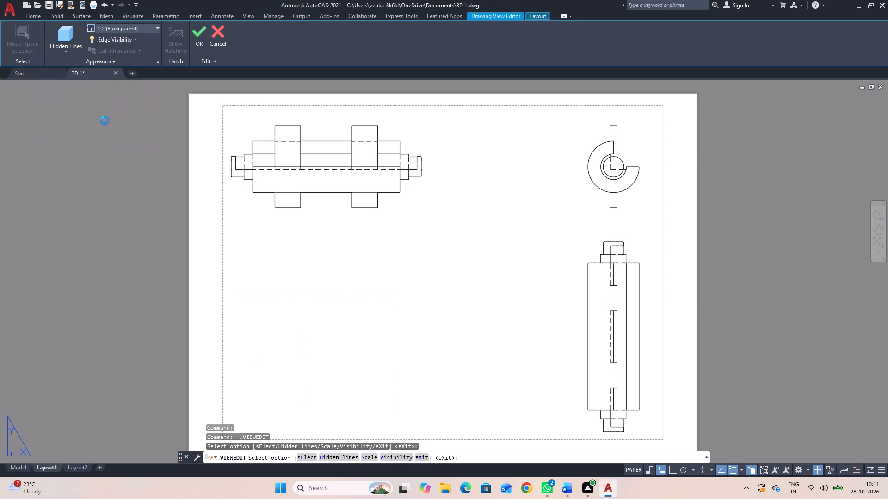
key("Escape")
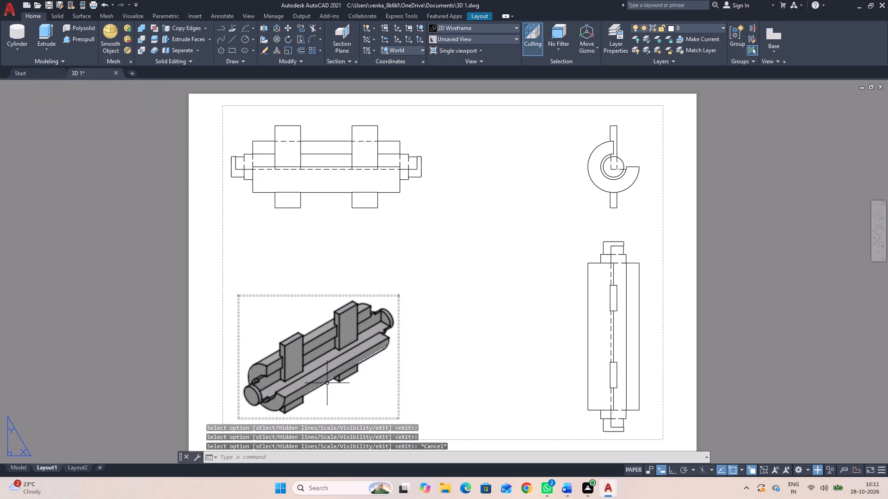
Examine the shaded isometric view's edges up close and check the overall sheet arrangement.
scroll(327, 383, "up", 9)
scroll(445, 349, "down", 2)
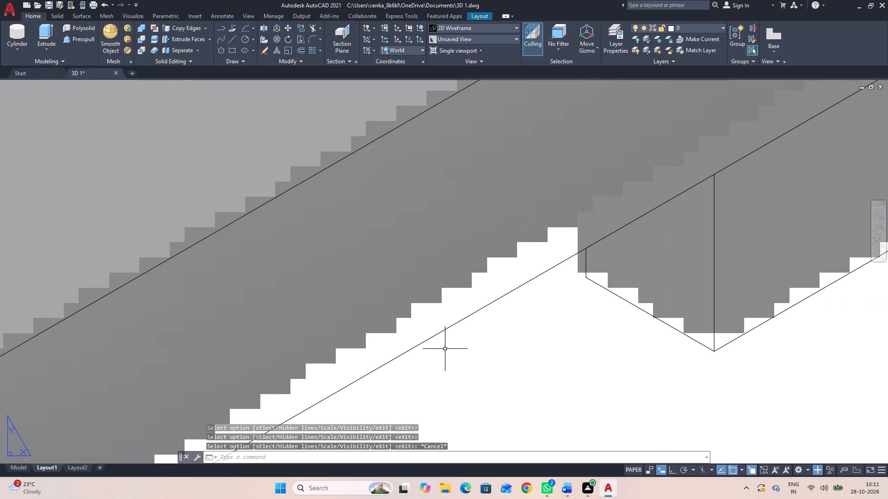
scroll(445, 348, "down", 1)
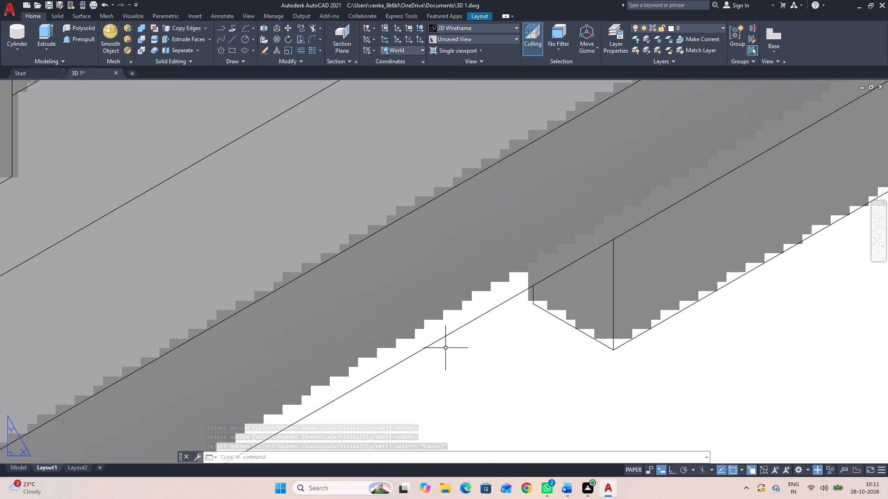
scroll(445, 348, "down", 5)
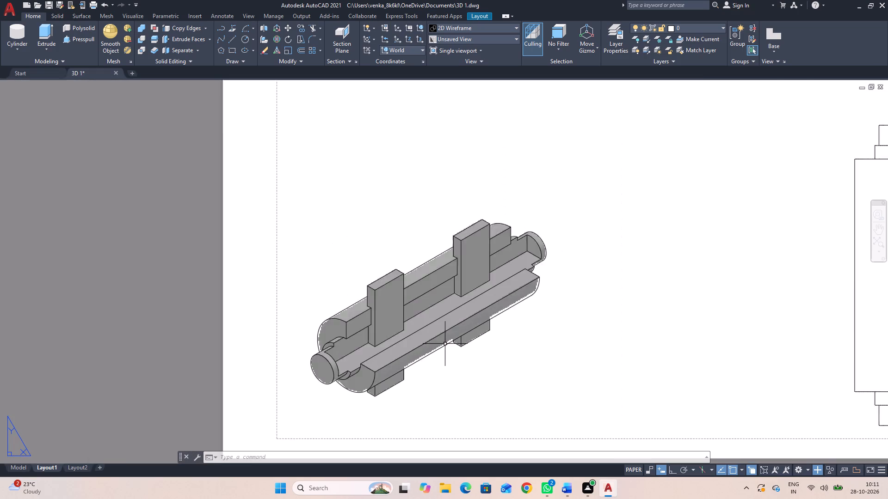
scroll(445, 344, "down", 2)
scroll(507, 296, "up", 1)
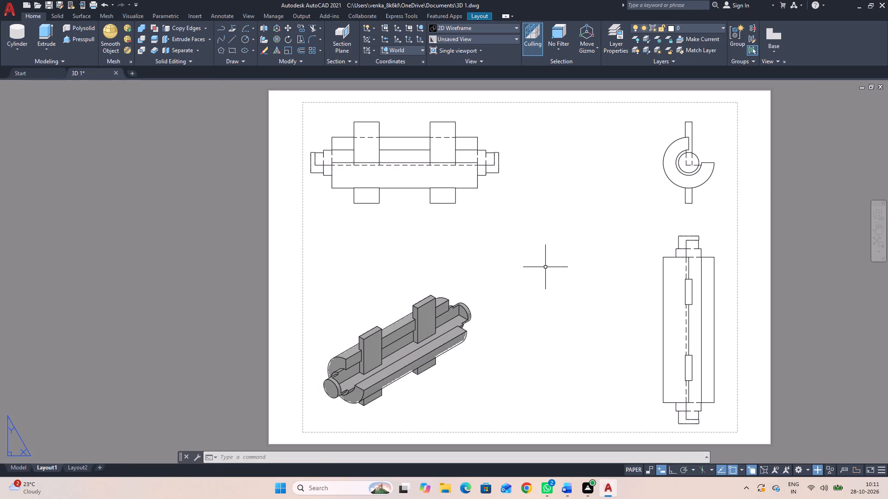
key("Escape")
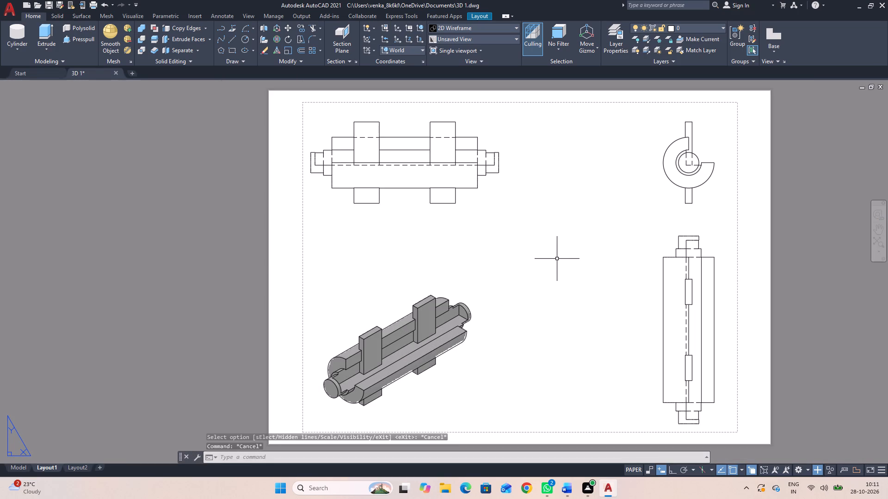
scroll(544, 268, "down", 1)
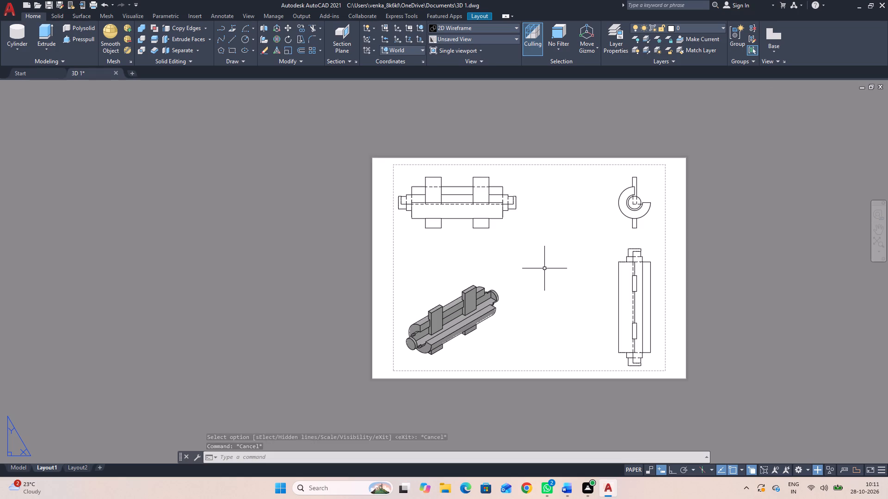
scroll(544, 269, "up", 1)
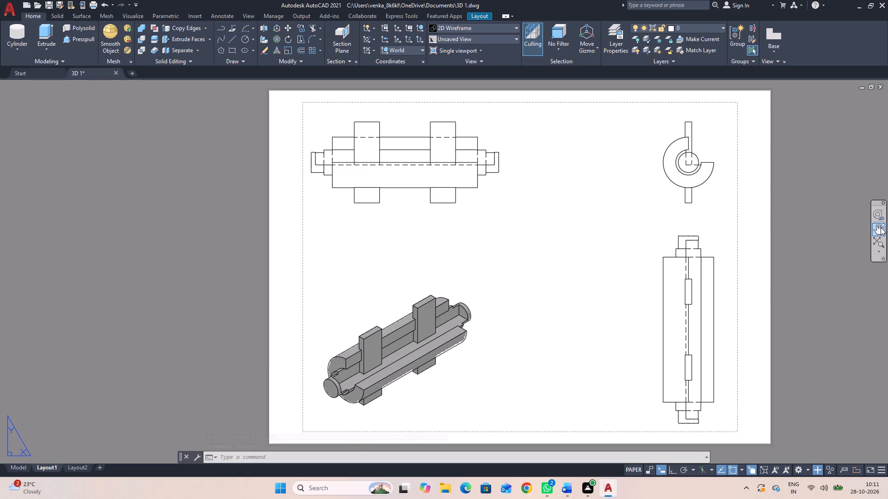
With ortho on, add an aligned dimension below the long projected view from its left shoulder's lower corner to the view's middle.
left_click(877, 229)
left_click_drag(607, 262, 572, 259)
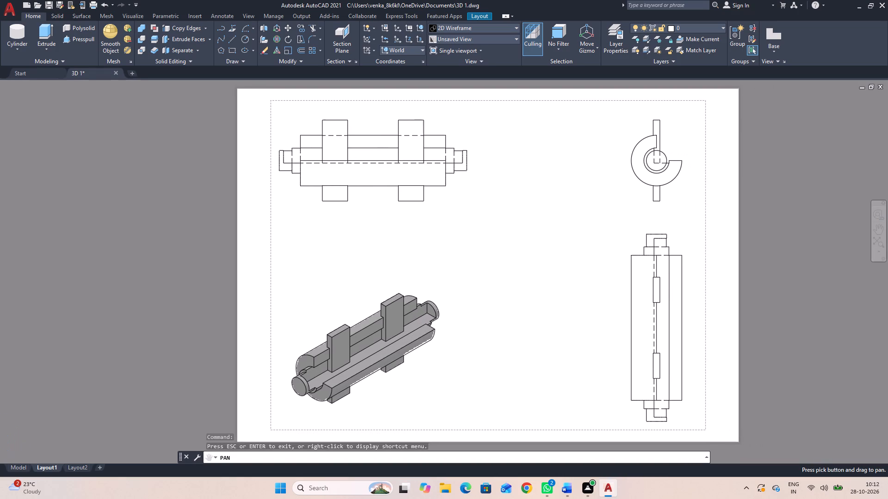
left_click_drag(572, 259, 552, 262)
key("Escape")
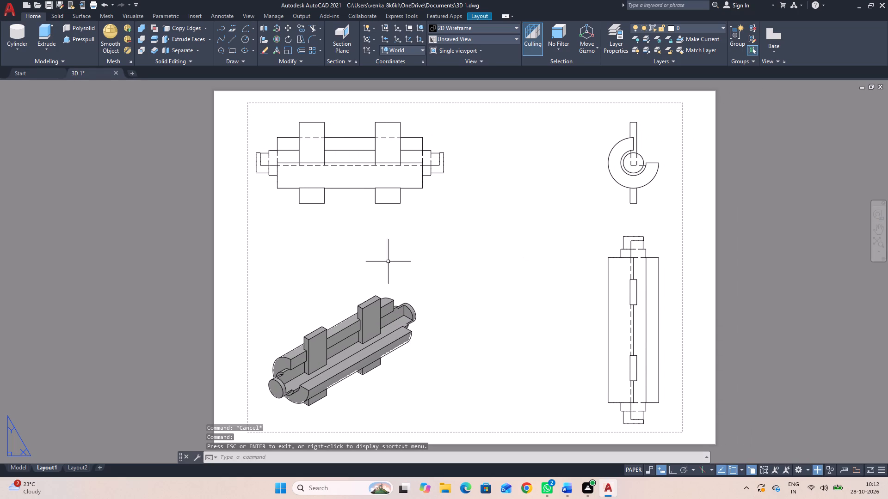
type("DAL")
key("space")
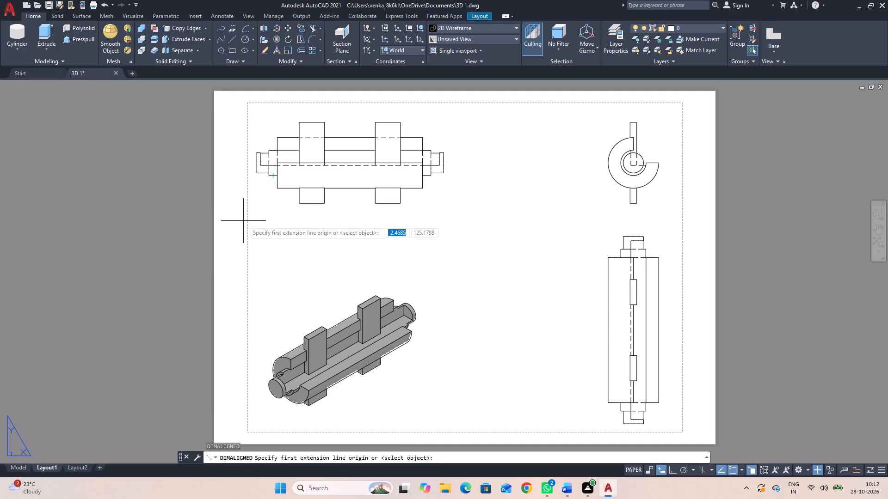
scroll(267, 175, "up", 3)
left_click(270, 177)
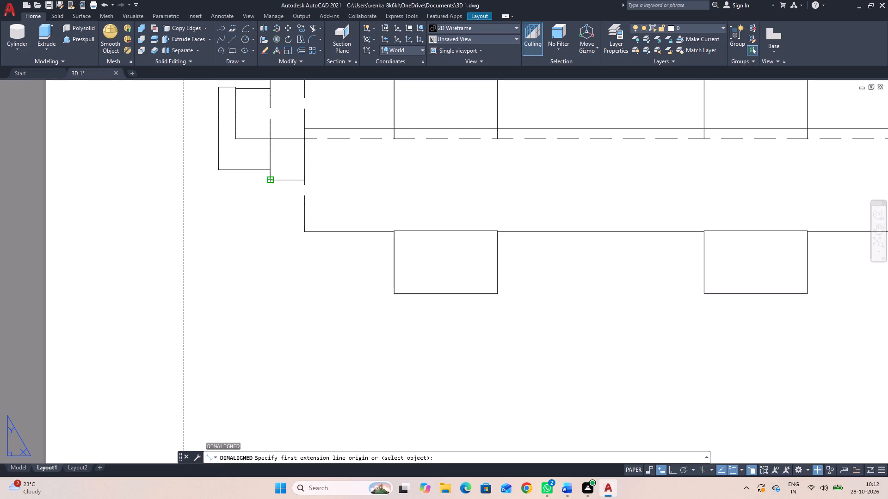
scroll(570, 185, "down", 2)
key("F8")
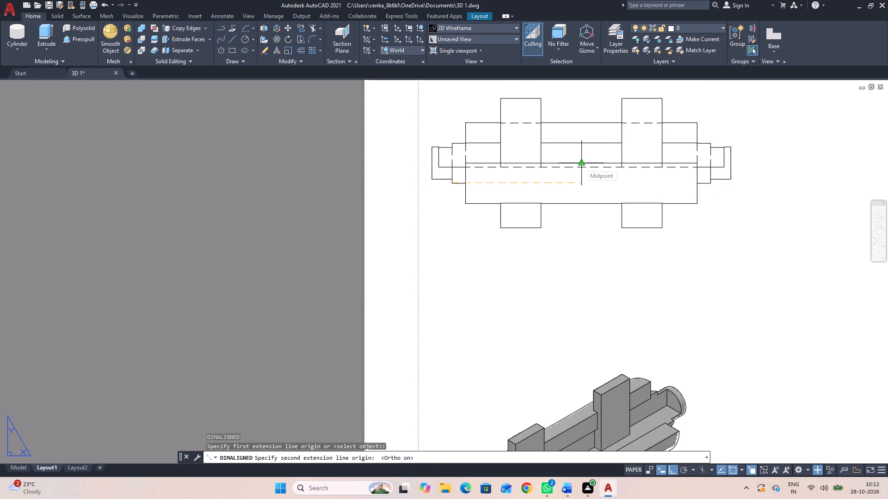
left_click(581, 176)
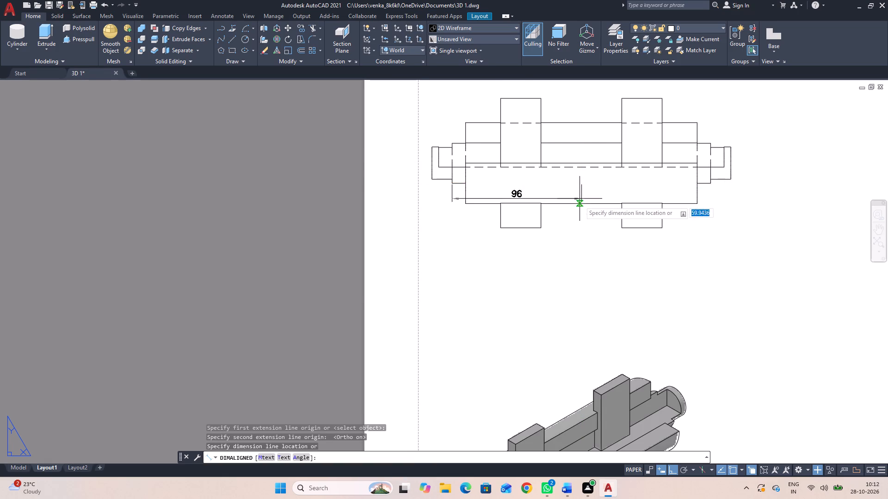
left_click(573, 246)
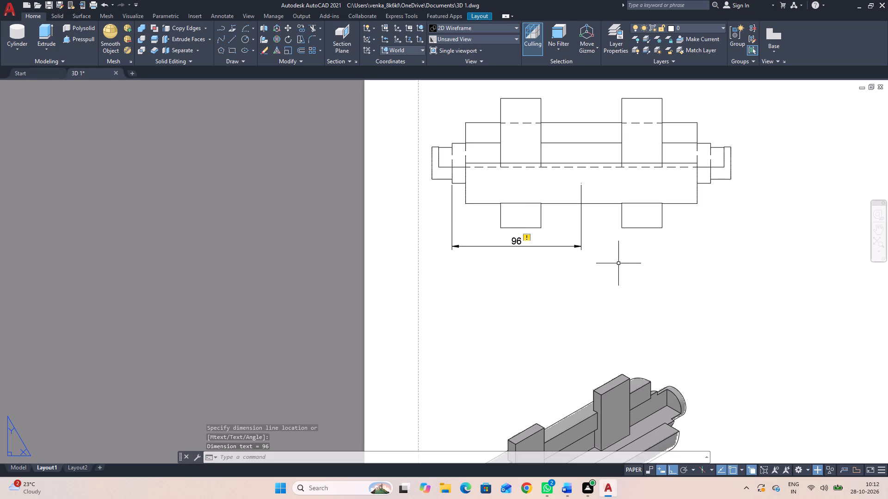
Add an aligned dimension from the long view's middle to its right shoulder's lower corner, in line with the first dimension.
key("space")
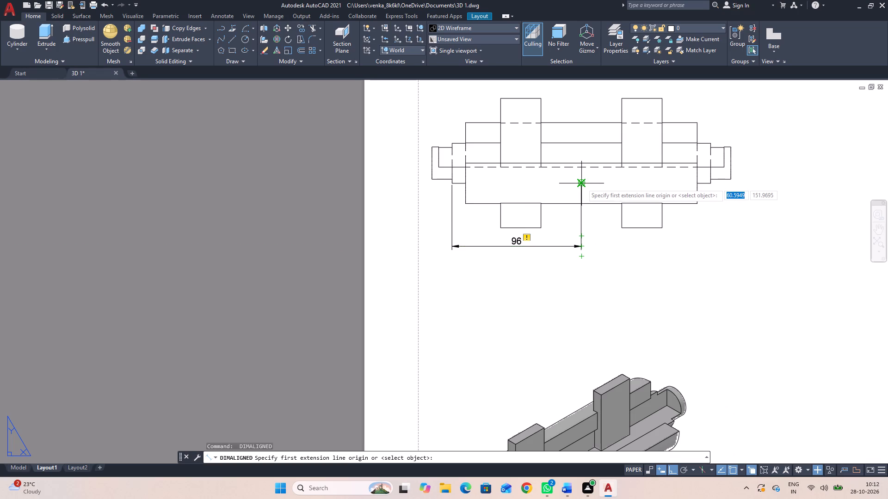
left_click(582, 183)
left_click(712, 183)
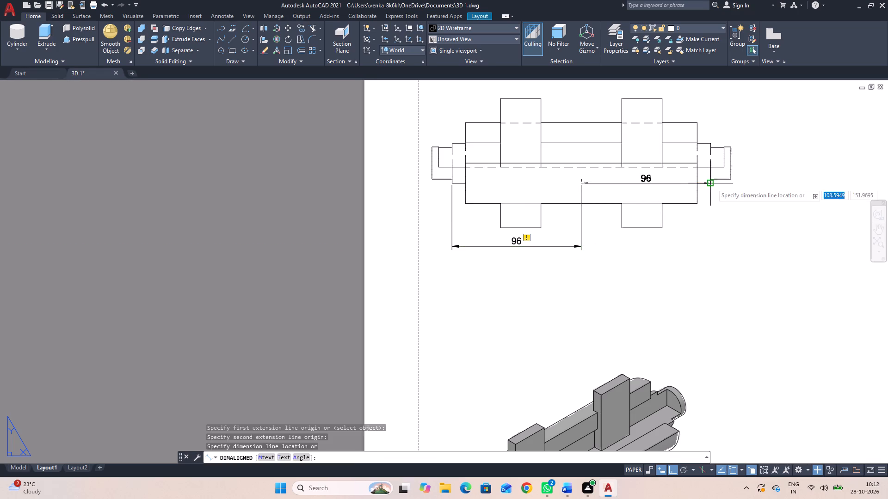
scroll(581, 244, "up", 1)
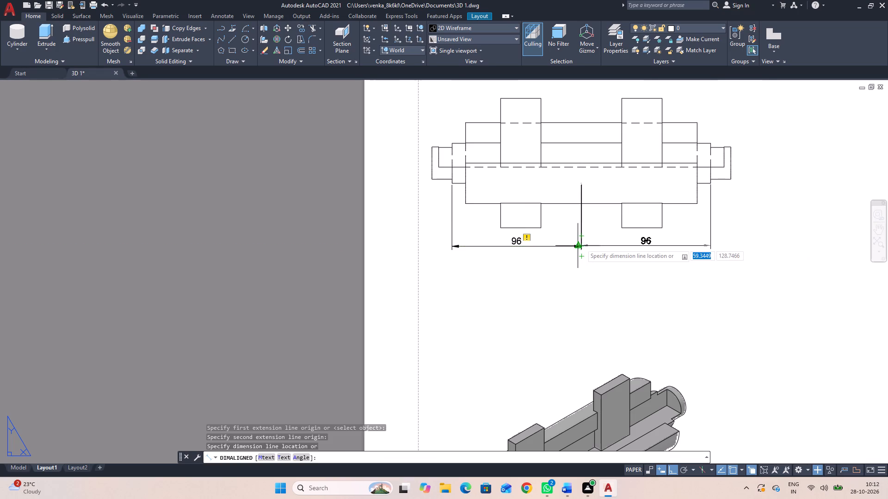
scroll(581, 244, "up", 2)
left_click(582, 252)
scroll(578, 252, "down", 3)
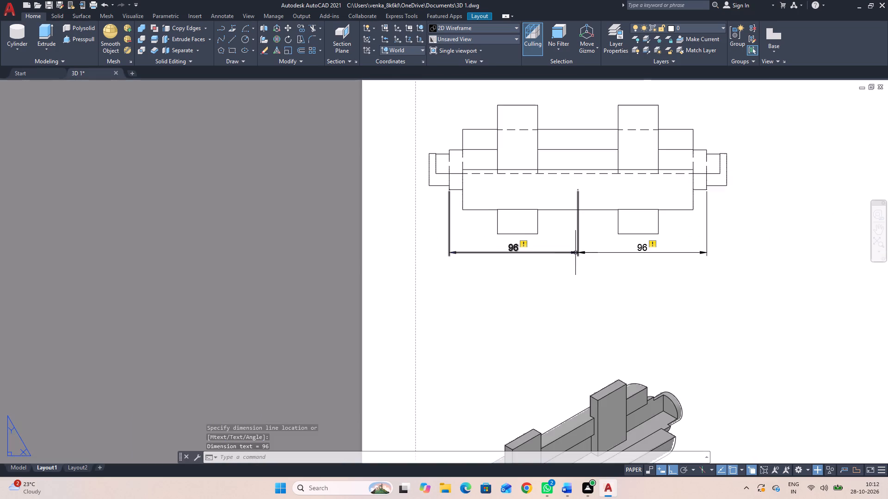
Review the whole sheet with the two dimensions under the long projected view.
scroll(577, 257, "down", 2)
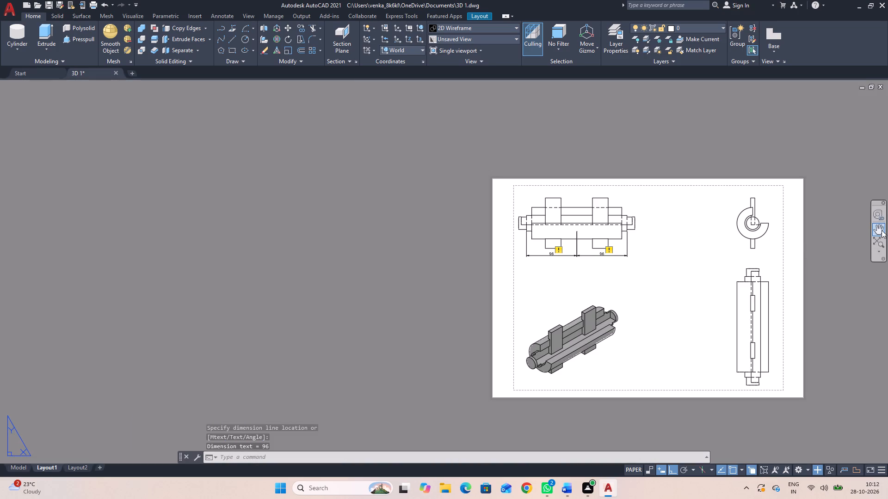
left_click(882, 230)
left_click_drag(686, 270, 481, 260)
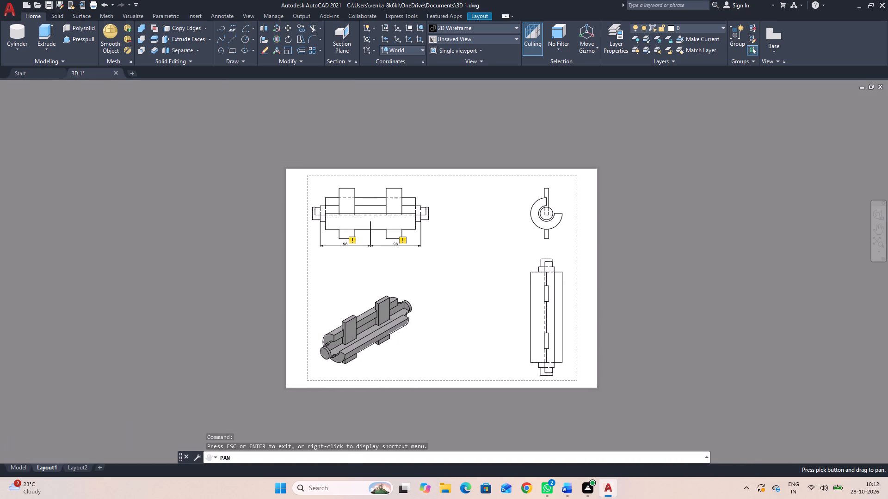
left_click_drag(481, 260, 481, 261)
scroll(477, 261, "up", 1)
left_click_drag(472, 277, 483, 265)
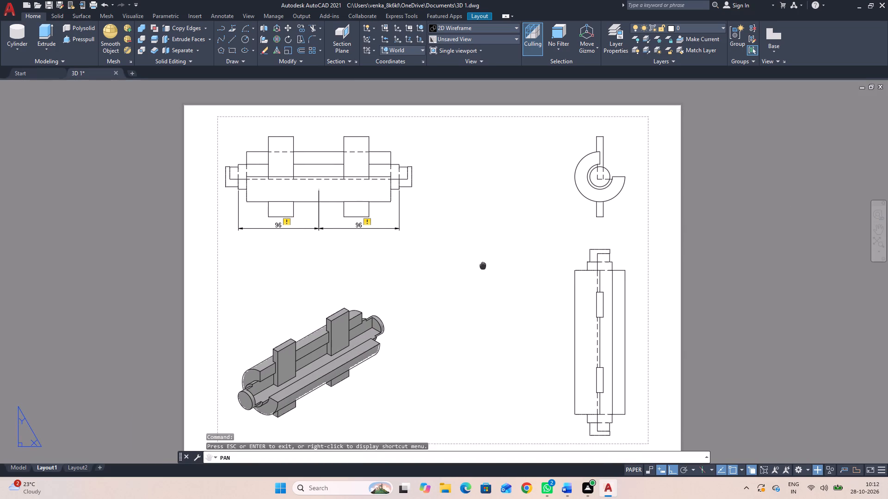
left_click_drag(483, 265, 484, 260)
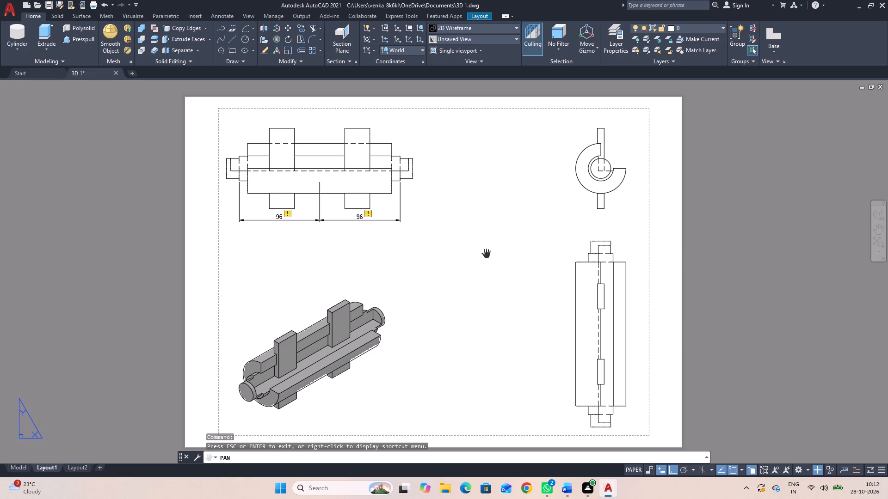
key("Escape")
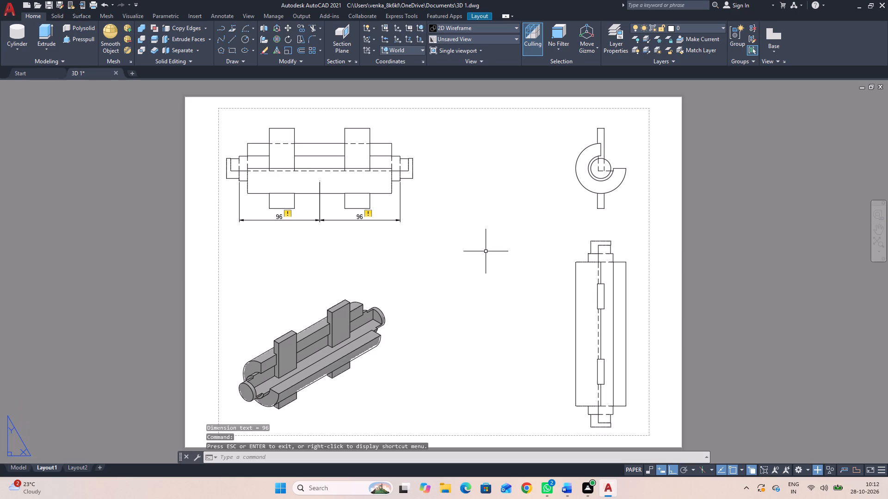
Add a vertical aligned dimension beside the long projected view for the right block's full height, from bottom corner to top corner.
key("space")
key("space")
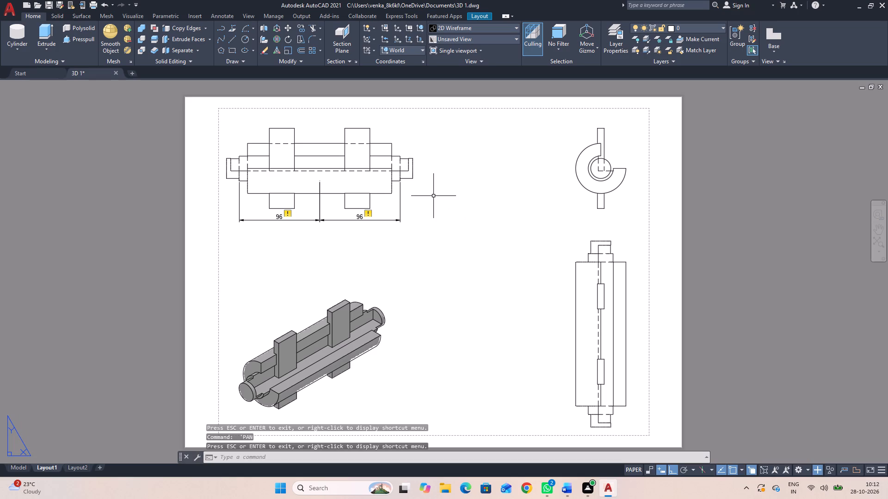
type("DA")
type("L")
key("space")
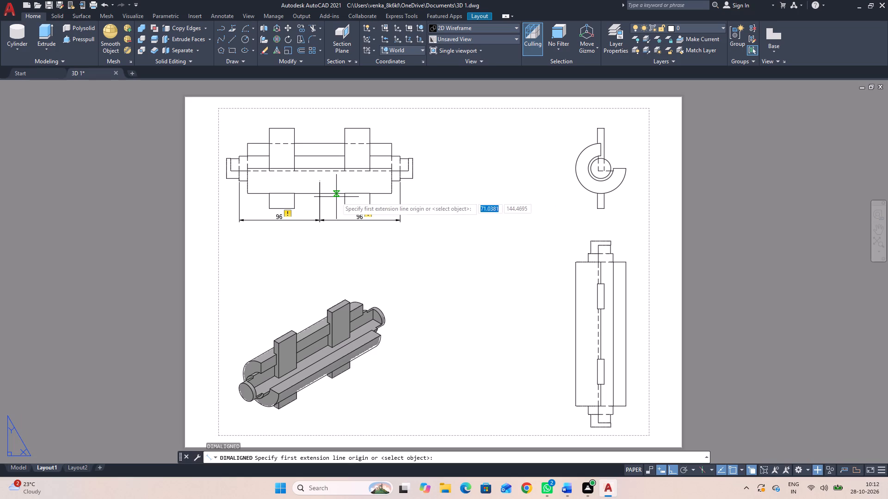
left_click(370, 209)
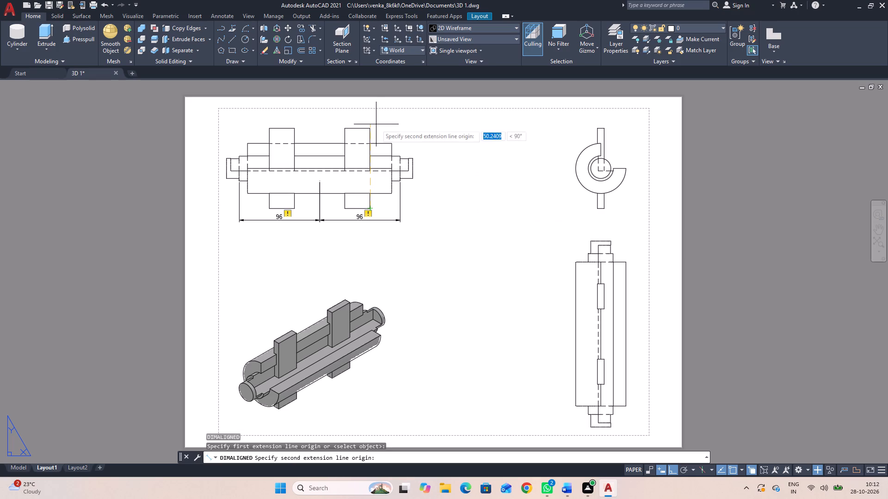
left_click(373, 128)
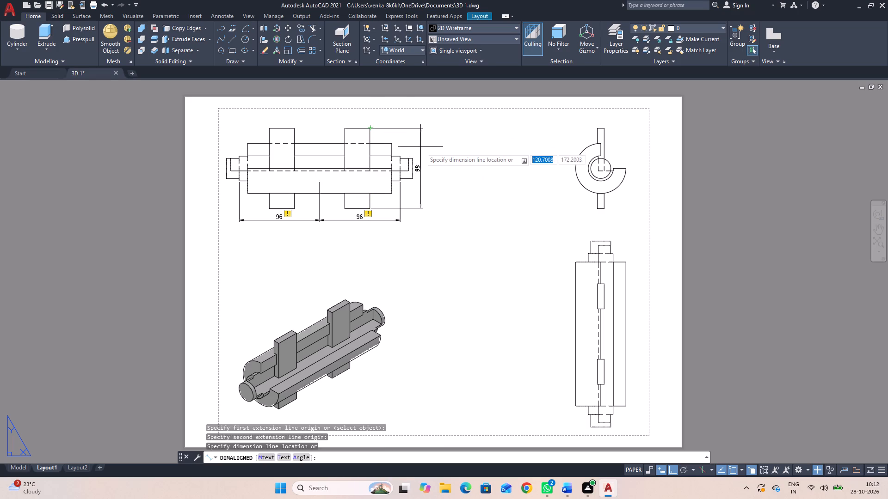
left_click(425, 157)
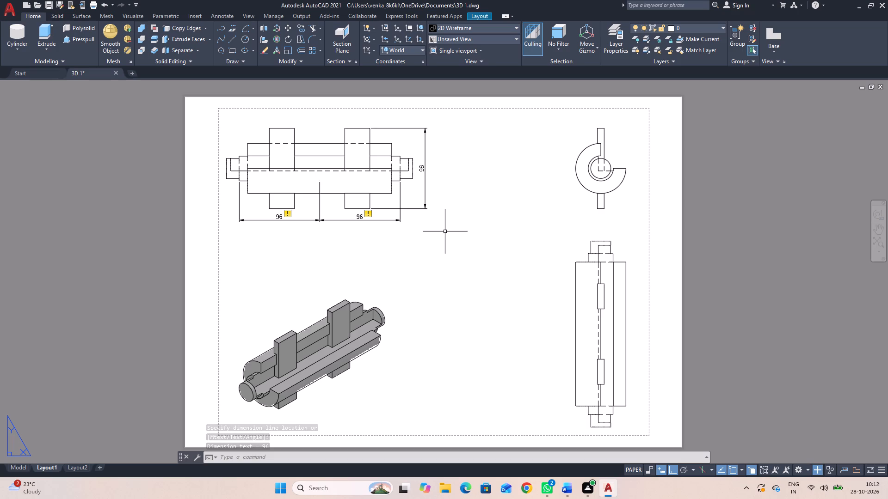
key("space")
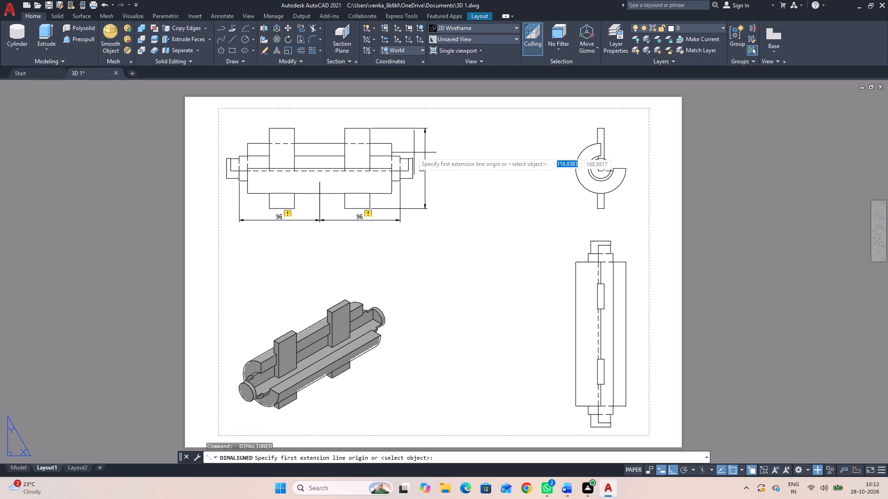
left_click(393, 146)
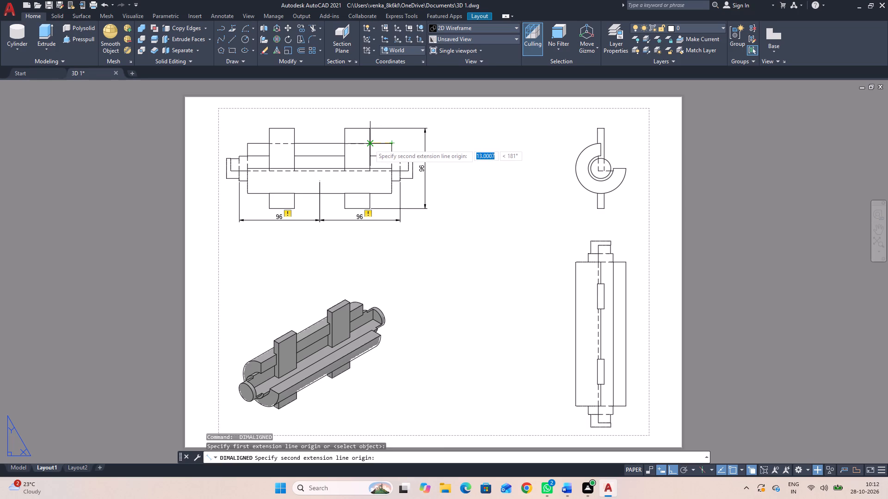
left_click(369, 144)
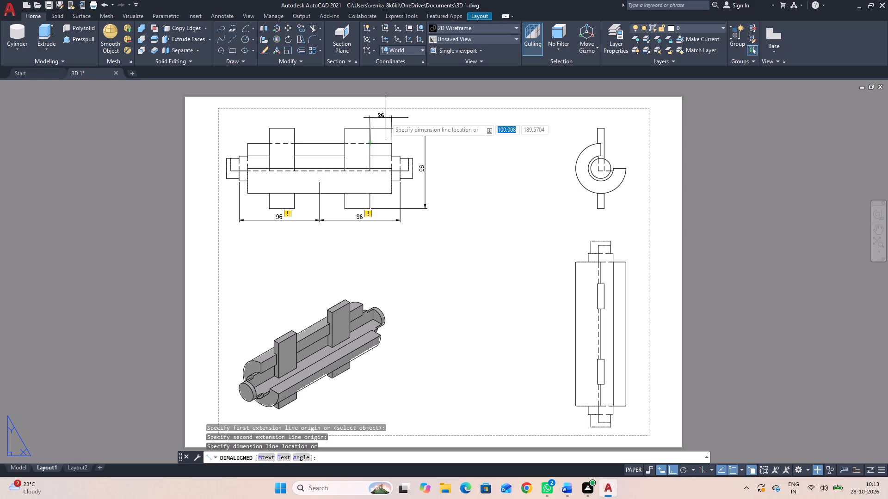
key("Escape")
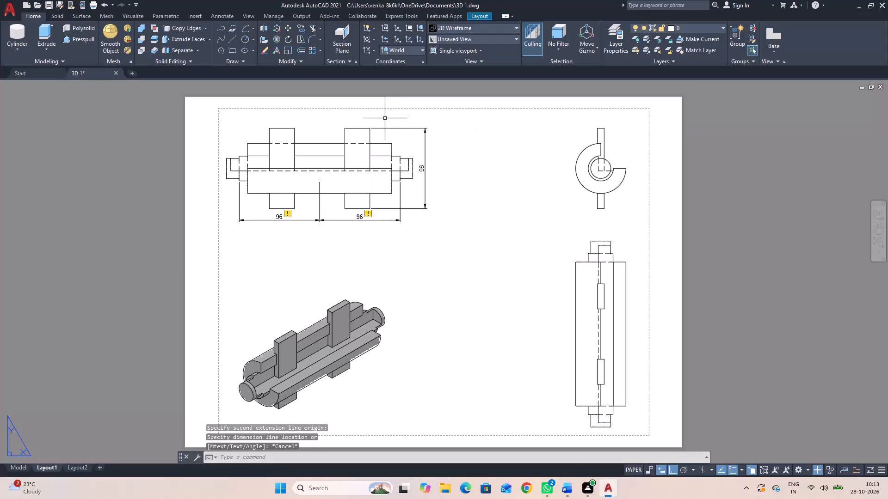
Add an aligned dimension for the right block's top width, just above the long projected view.
key("space")
left_click(369, 130)
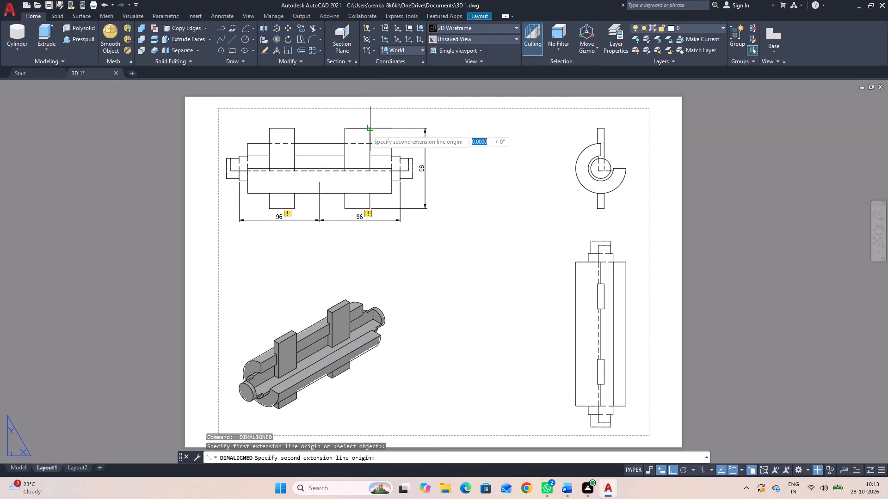
left_click(344, 128)
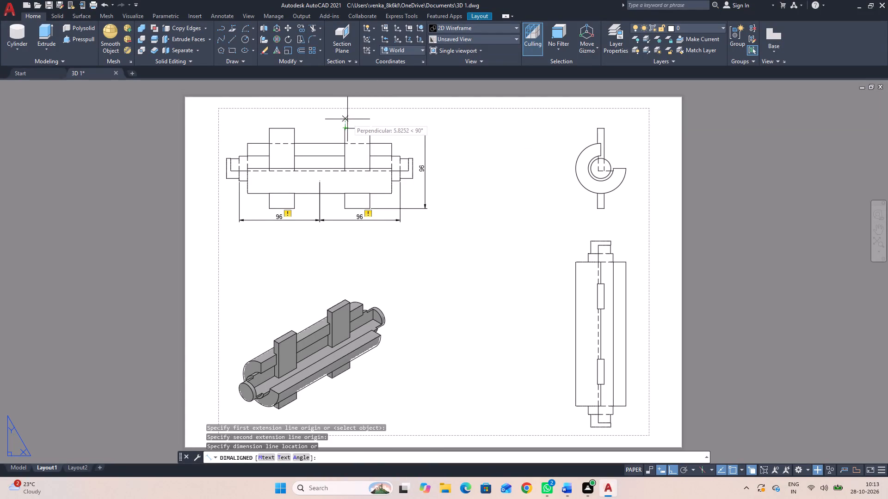
left_click(353, 122)
Dimension from each block's inner edge to the long view's middle, in line with the right block's width dimension.
key("space")
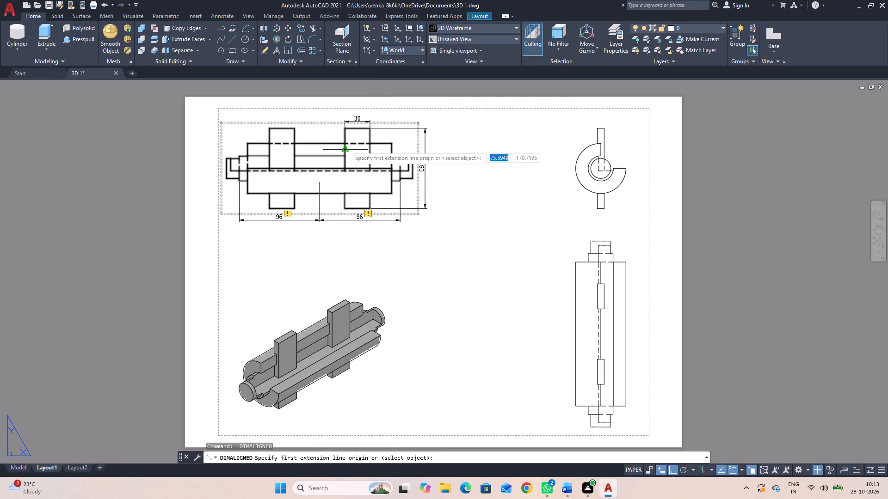
left_click(343, 142)
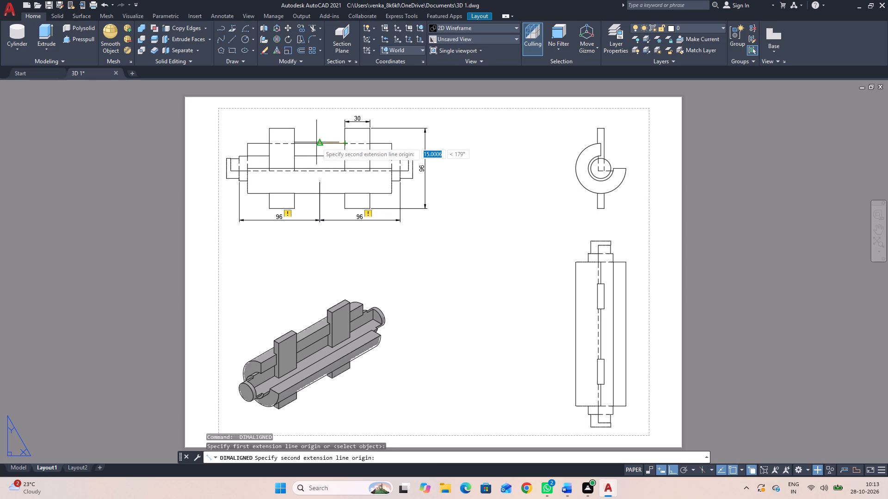
left_click(318, 142)
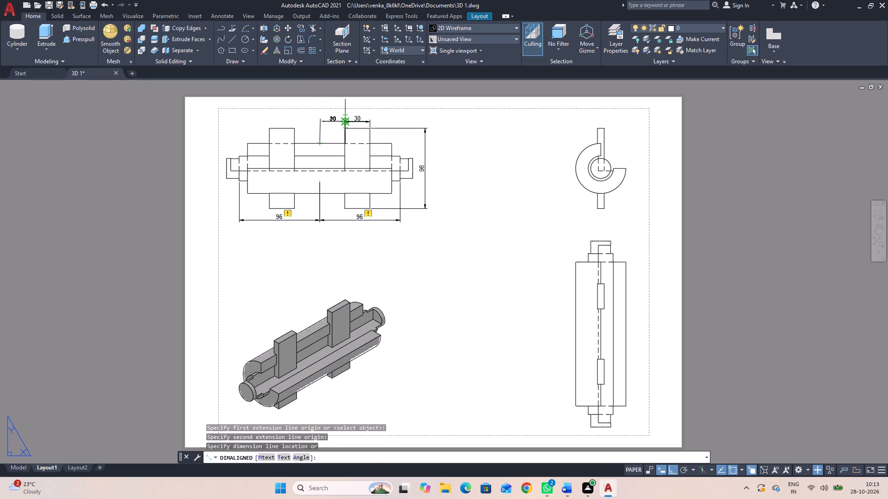
left_click(342, 121)
key("space")
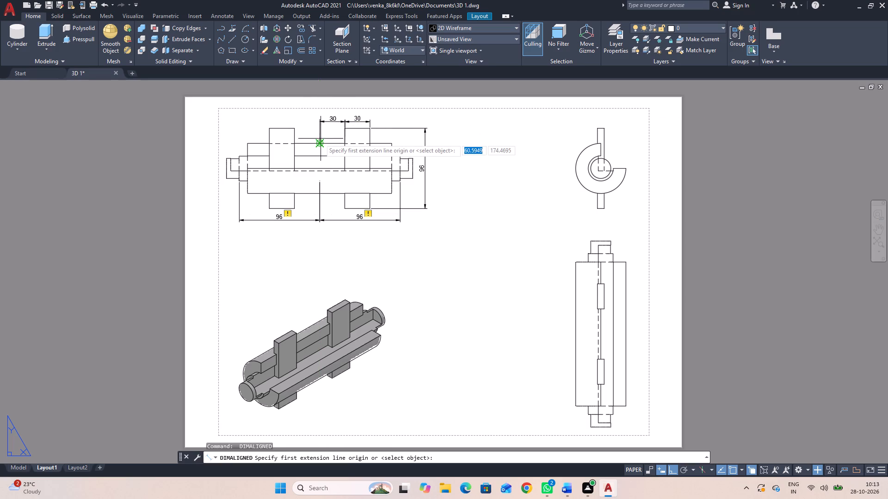
left_click(321, 144)
left_click(294, 146)
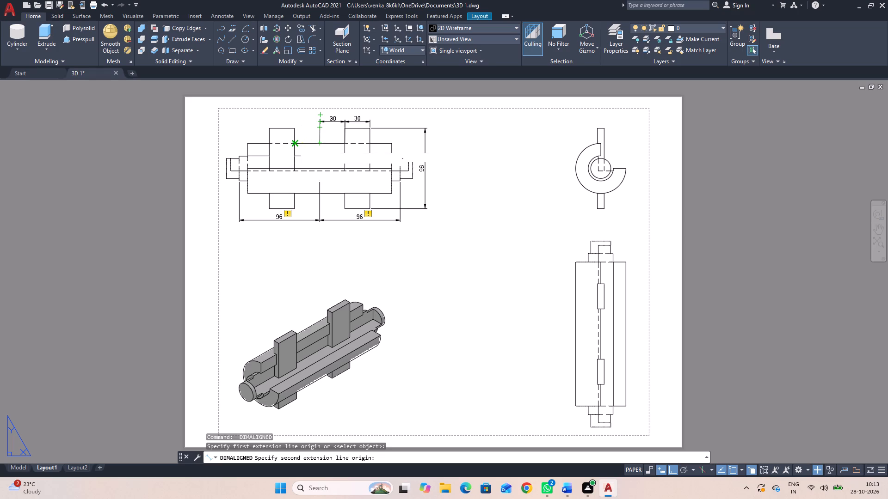
left_click(320, 121)
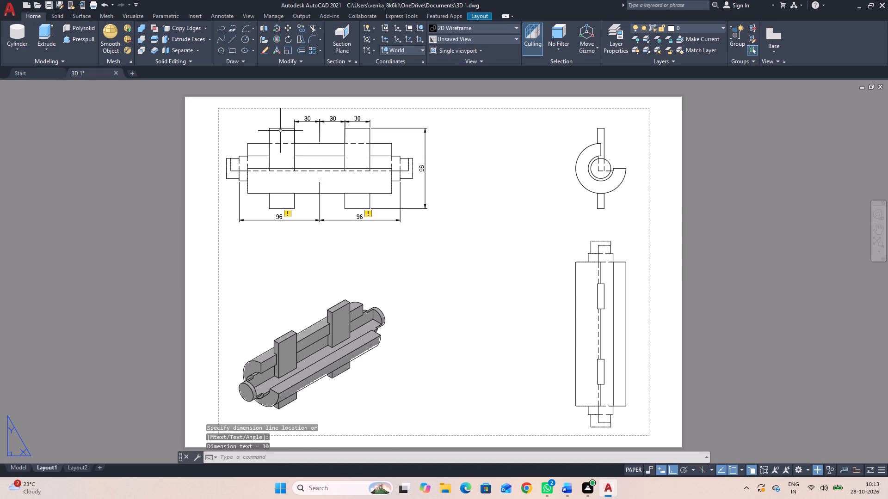
Add an aligned dimension for the left block's top width, in line with the other dimensions above the long view.
key("space")
left_click(297, 127)
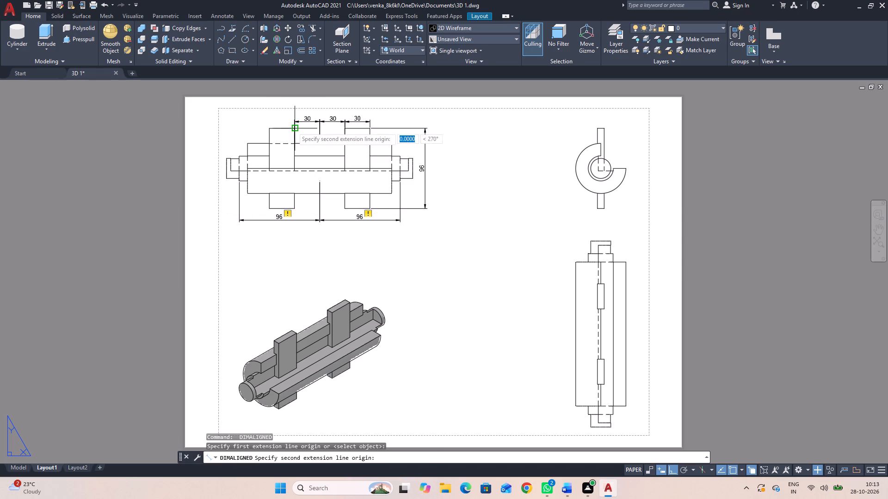
left_click(269, 127)
left_click(292, 122)
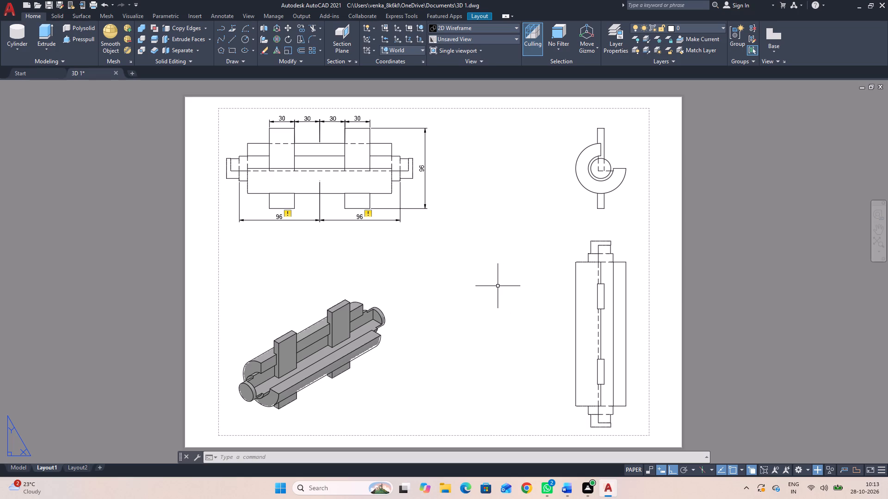
Dimension the width of the upper small block rectangle in the vertical projected view, placing it just above the rectangle.
key("space")
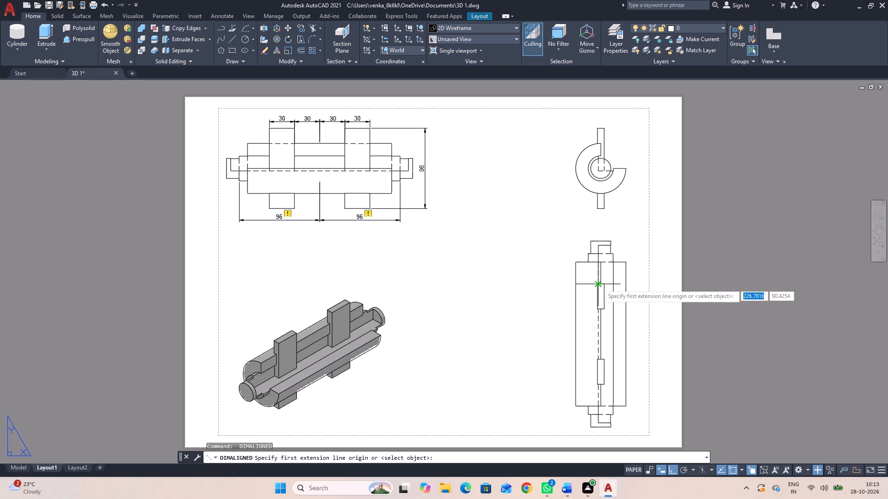
scroll(598, 284, "up", 3)
left_click(591, 285)
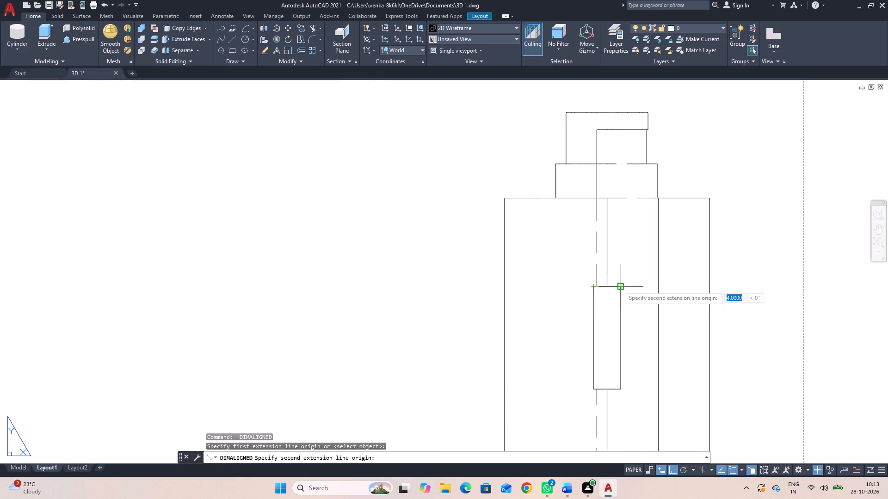
left_click(619, 286)
left_click(567, 276)
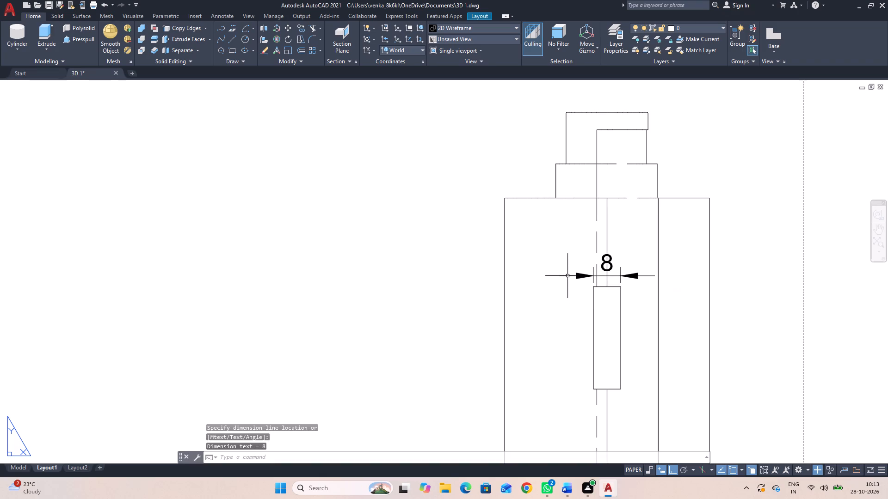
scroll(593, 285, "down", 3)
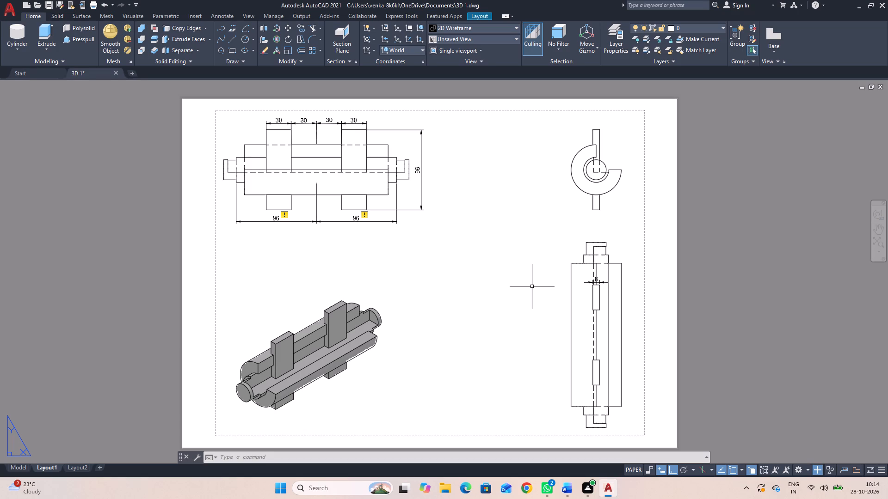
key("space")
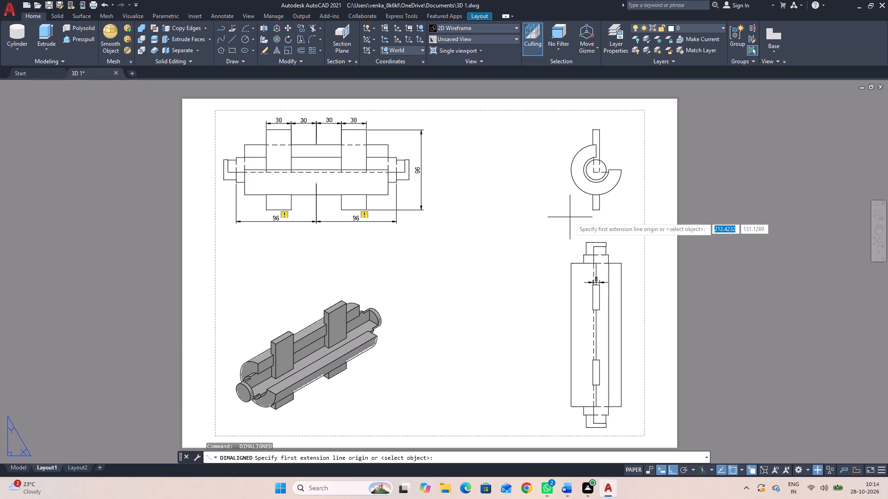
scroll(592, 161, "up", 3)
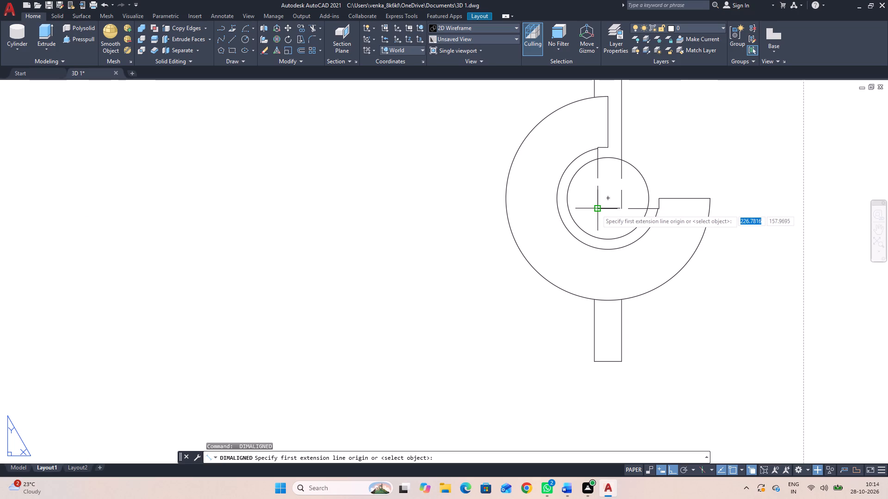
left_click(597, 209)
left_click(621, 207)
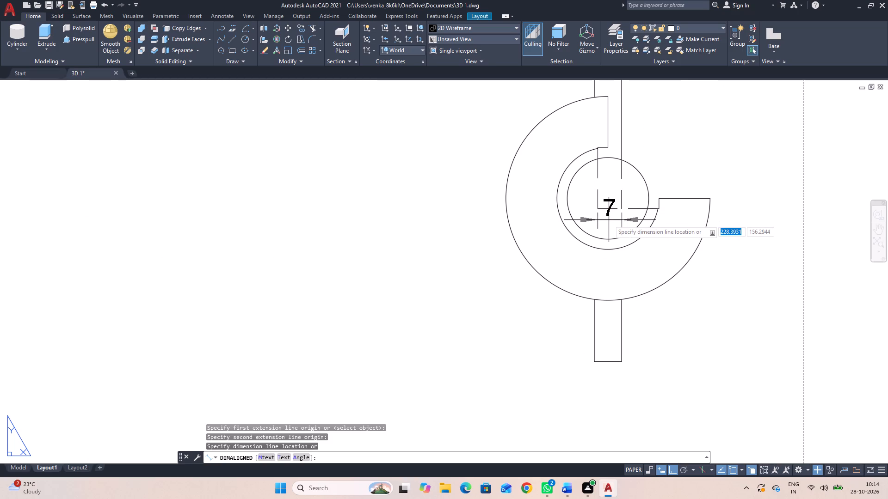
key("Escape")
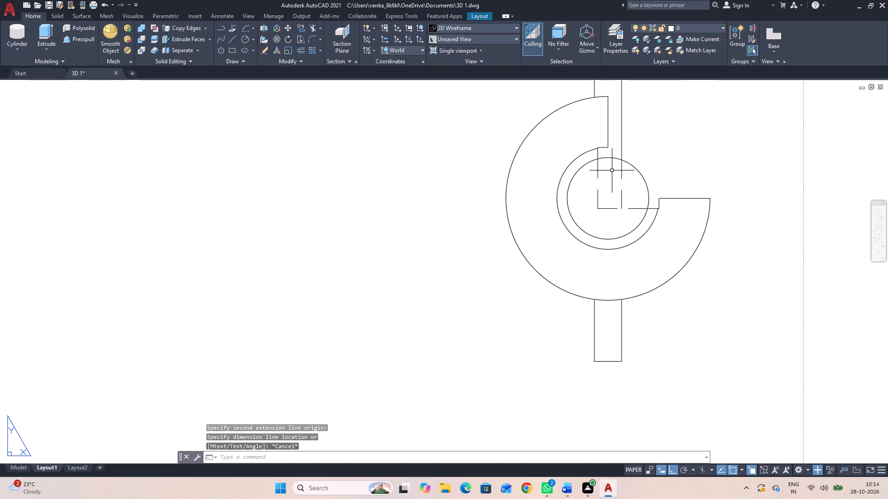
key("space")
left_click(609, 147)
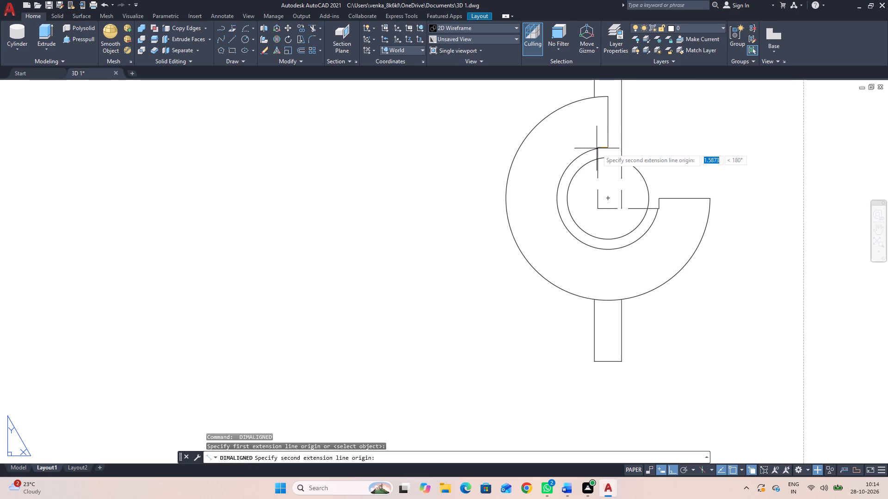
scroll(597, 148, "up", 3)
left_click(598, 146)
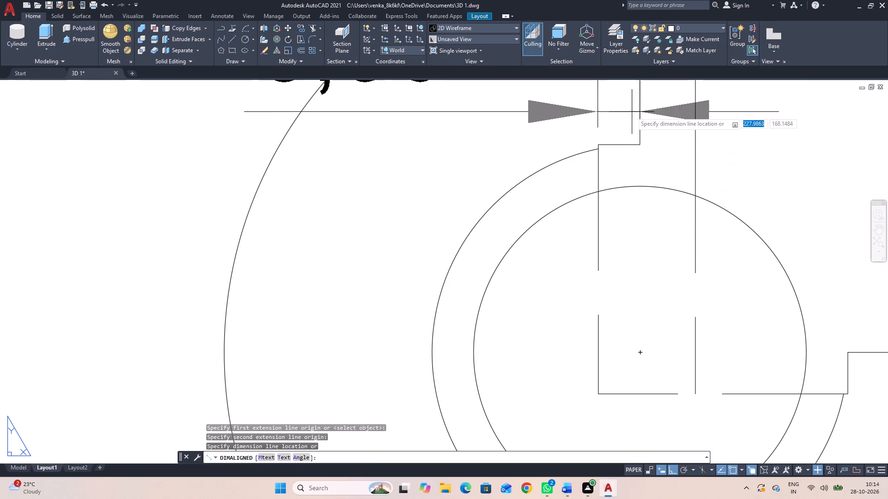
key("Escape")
In the round end view, add an aligned dimension across the short horizontal step at the bottom of the cut's vertical edge.
key("space")
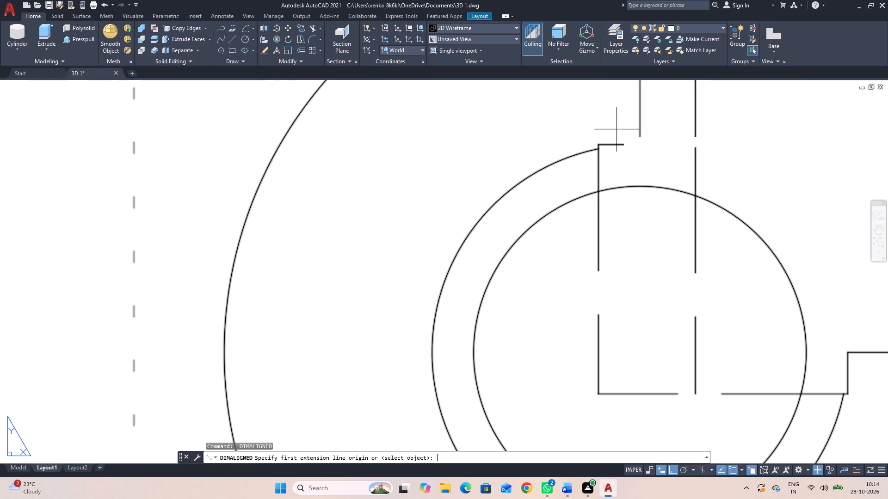
left_click(598, 144)
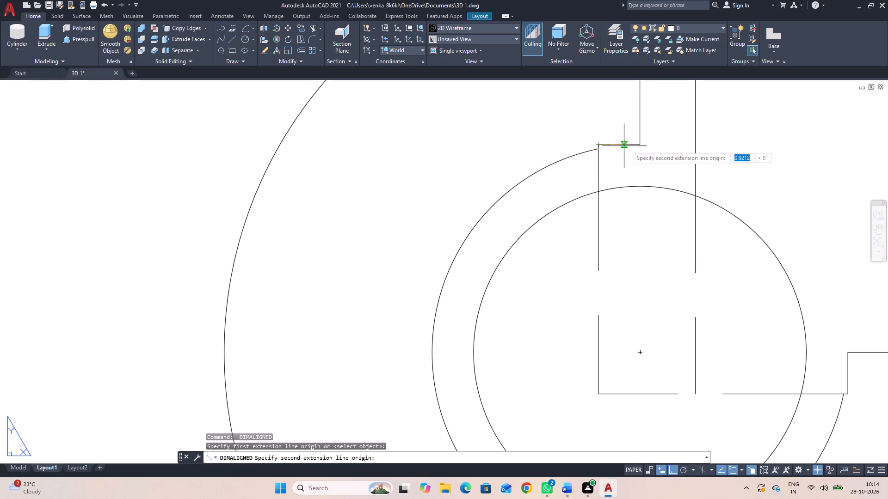
left_click(639, 144)
scroll(615, 155, "down", 3)
left_click(615, 137)
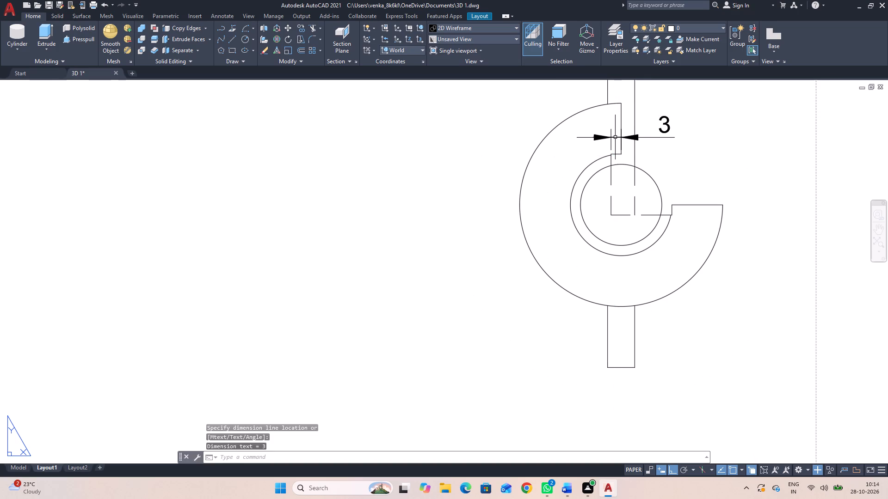
In the round end view, add diameter dimensions to the outer arc, the inner arc and the central circle, stacking their texts left of the view.
scroll(575, 154, "down", 3)
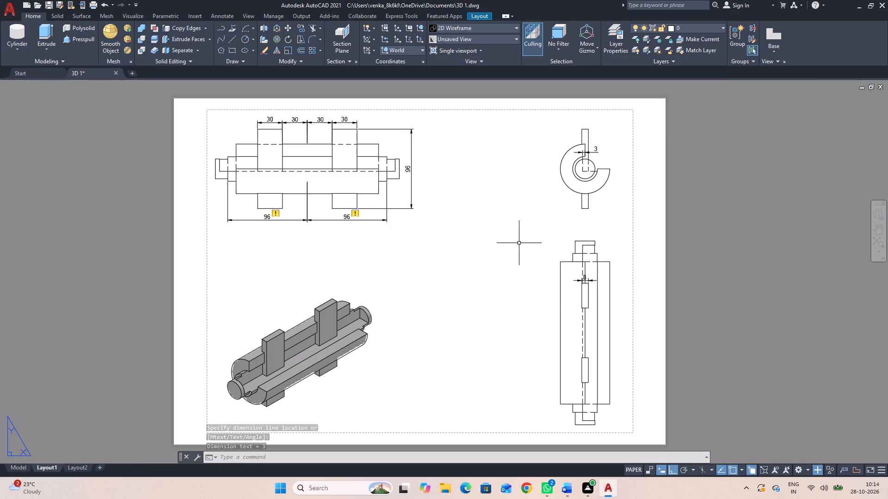
key("d")
key("d")
type("I")
key("space")
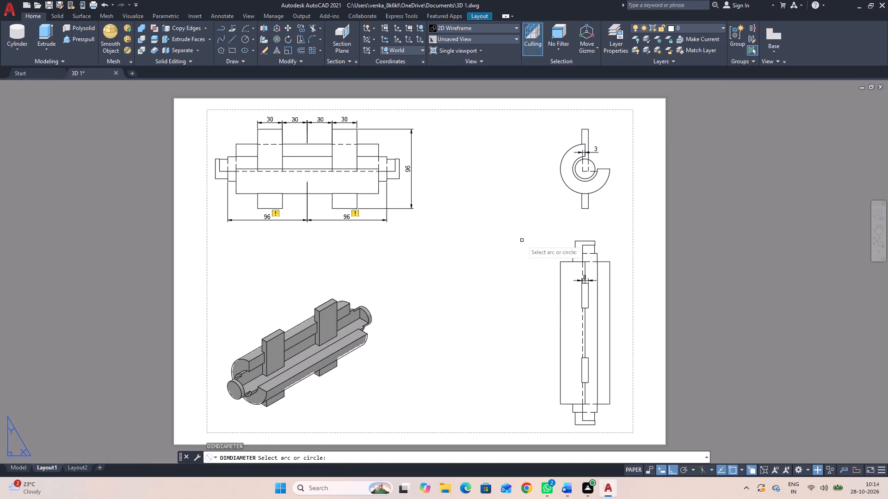
left_click(562, 178)
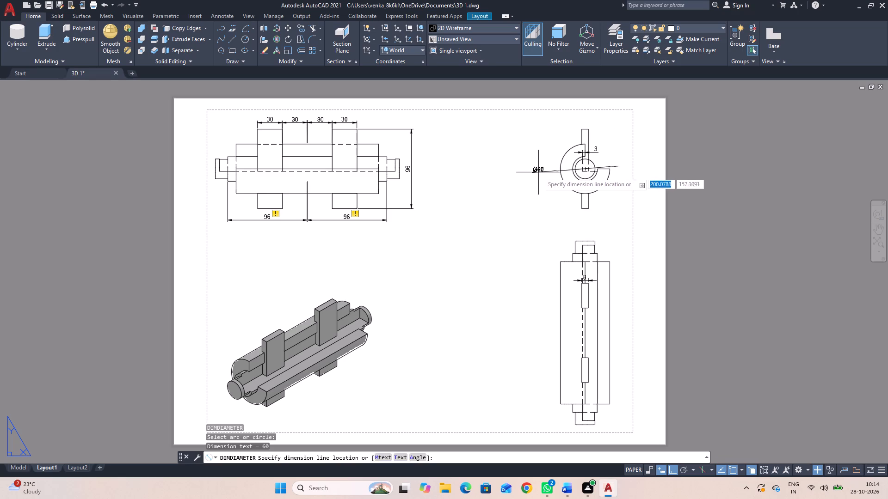
left_click(537, 168)
key("space")
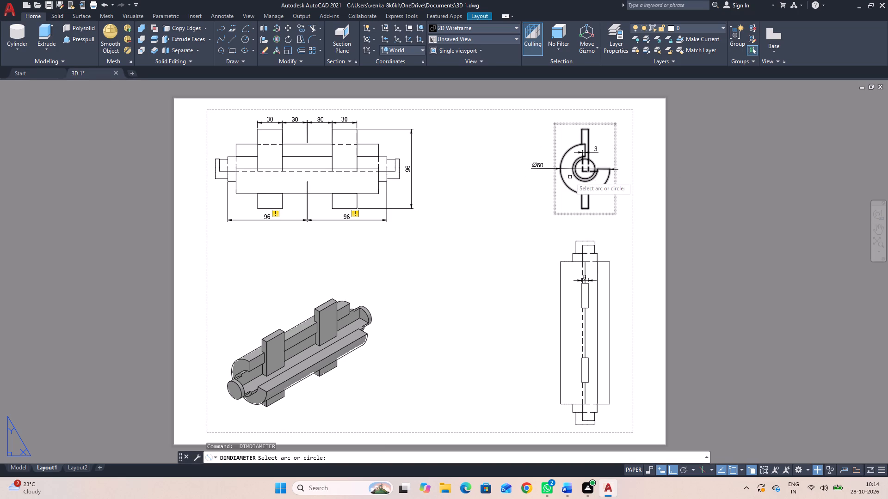
left_click(574, 175)
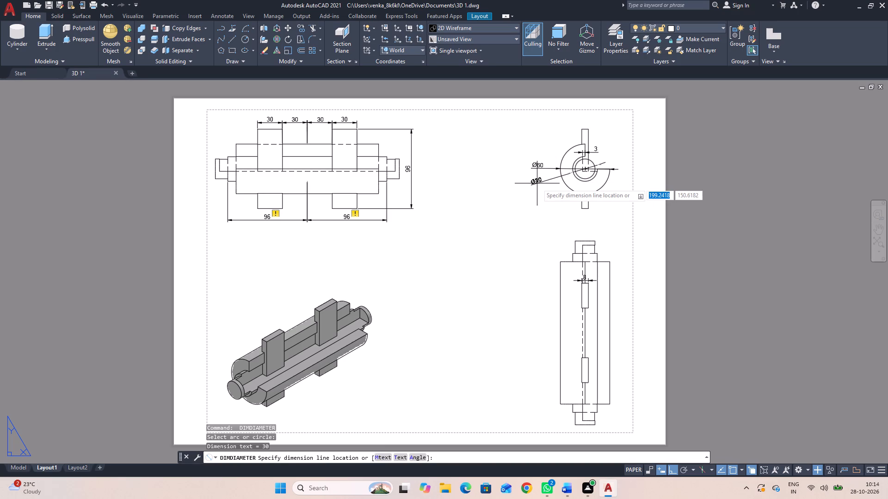
left_click(537, 183)
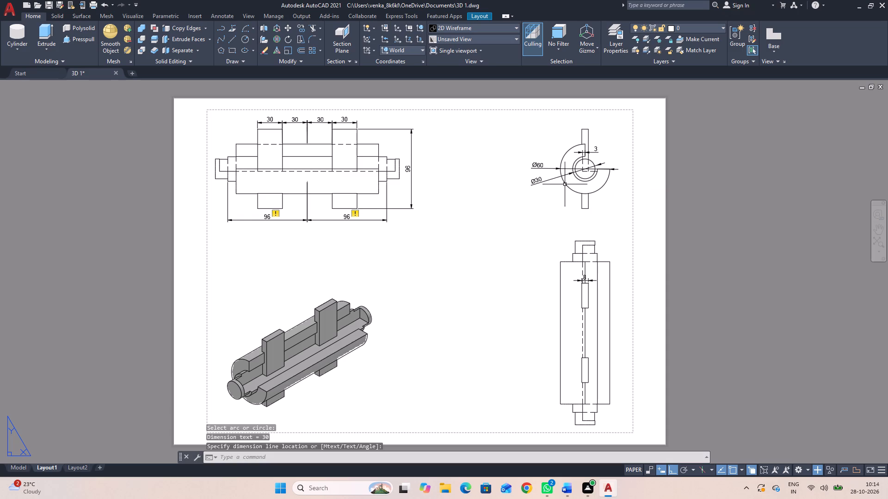
key("space")
left_click(580, 176)
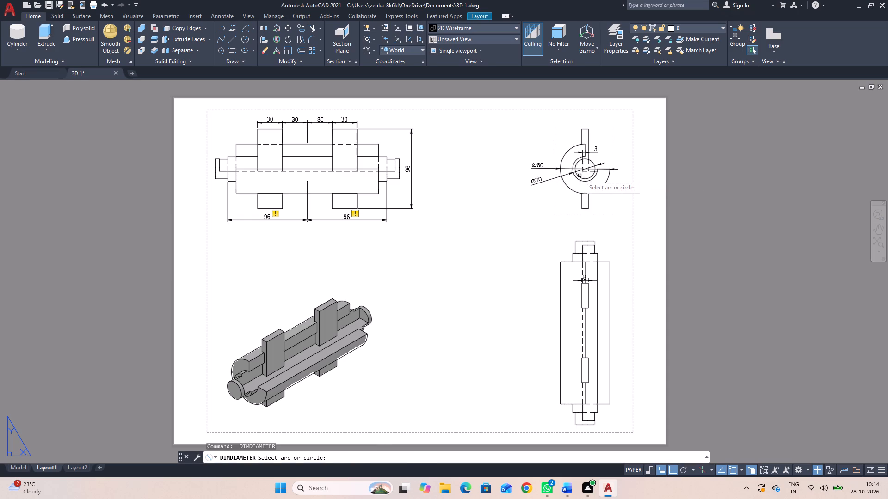
left_click(540, 196)
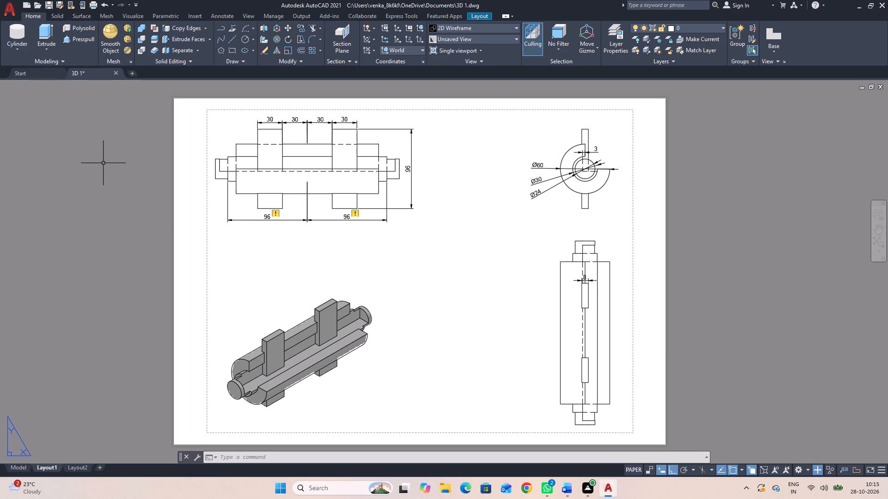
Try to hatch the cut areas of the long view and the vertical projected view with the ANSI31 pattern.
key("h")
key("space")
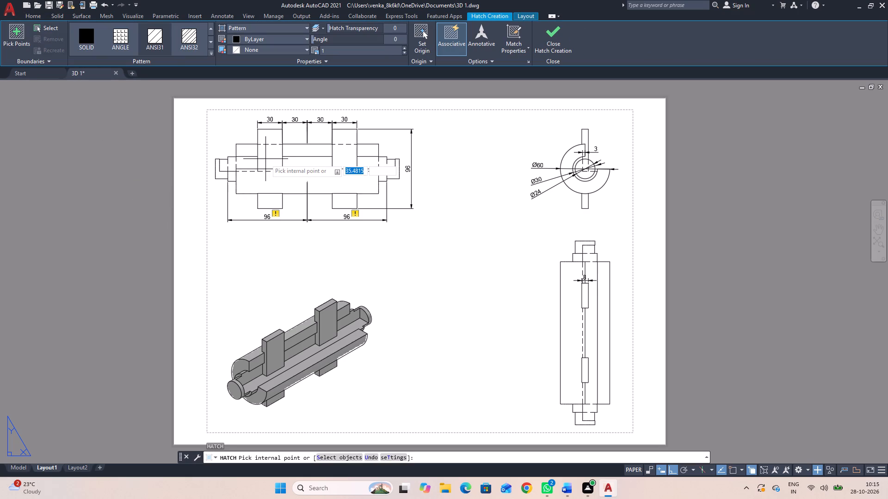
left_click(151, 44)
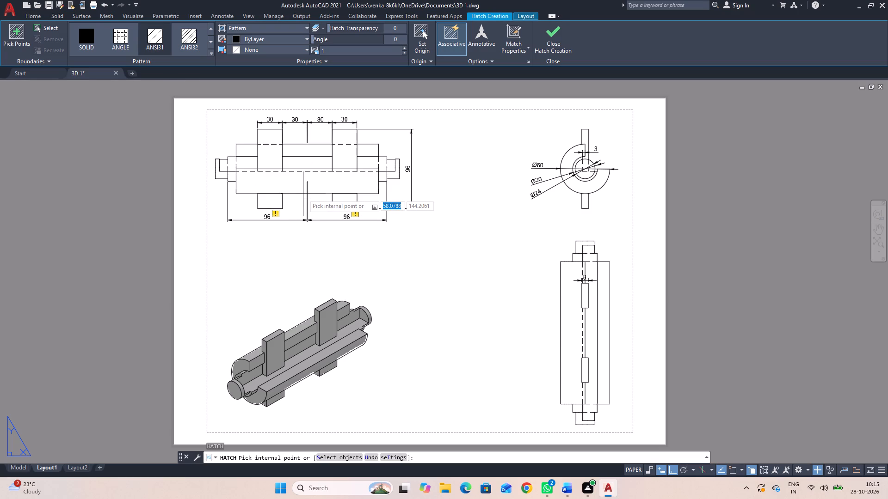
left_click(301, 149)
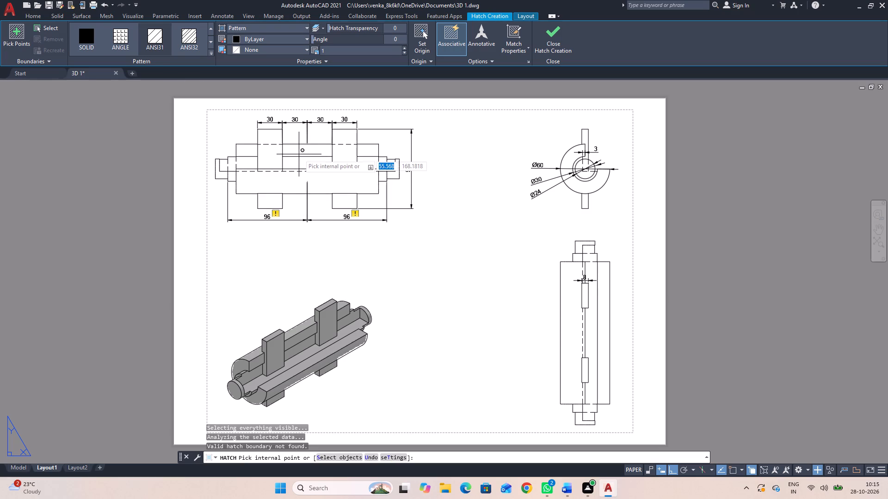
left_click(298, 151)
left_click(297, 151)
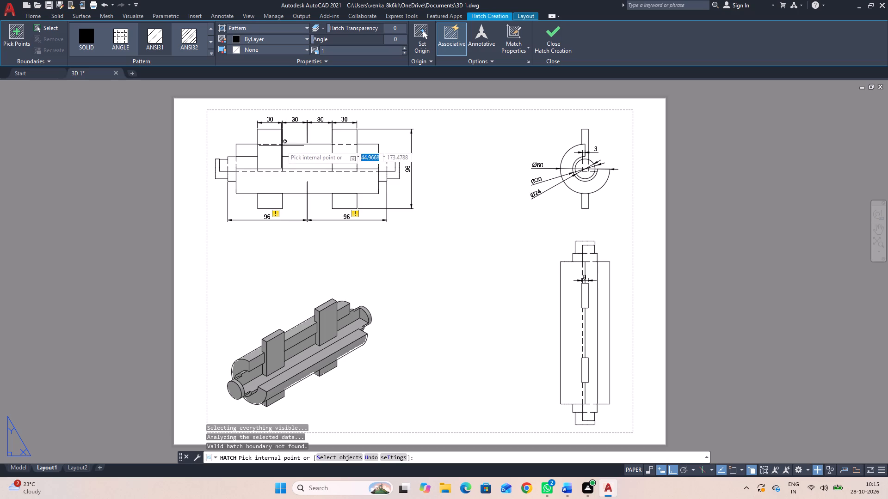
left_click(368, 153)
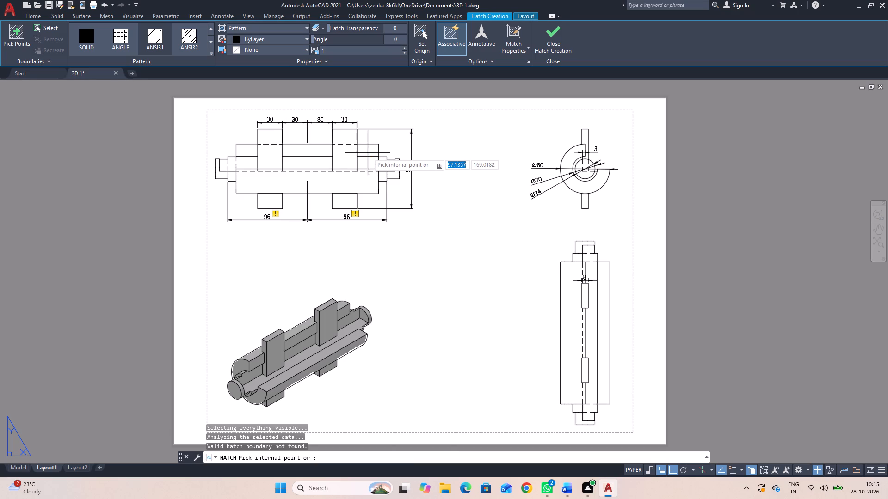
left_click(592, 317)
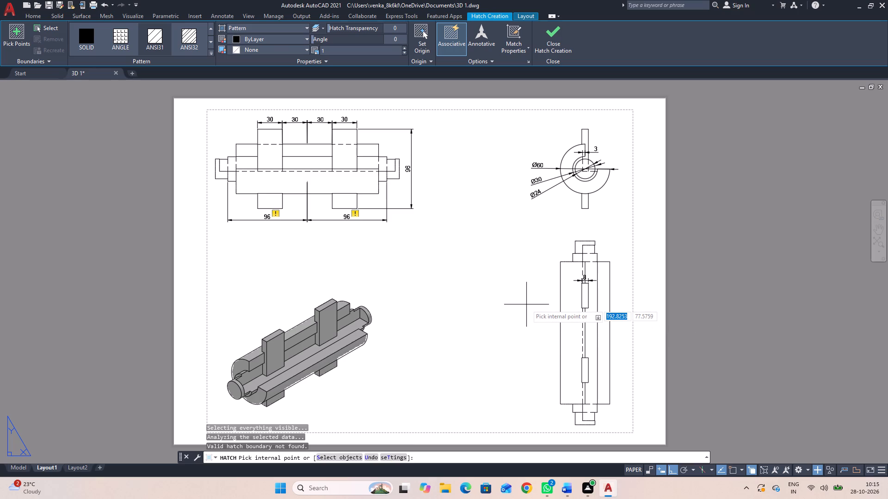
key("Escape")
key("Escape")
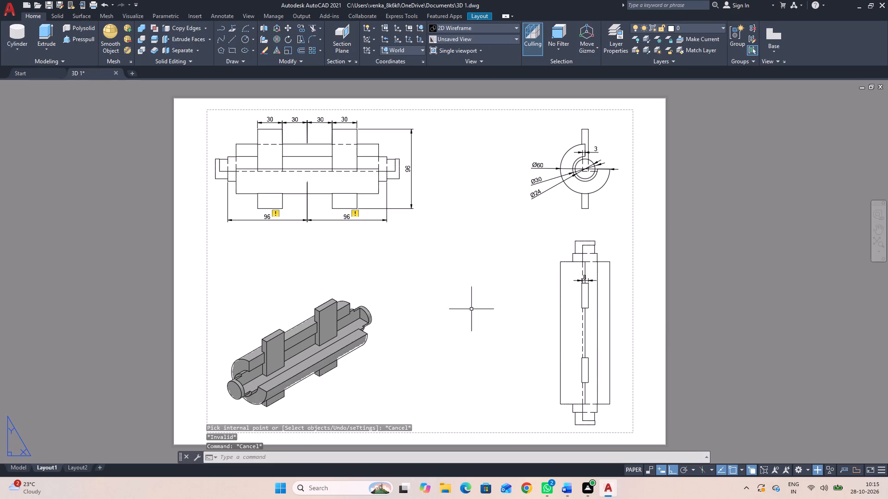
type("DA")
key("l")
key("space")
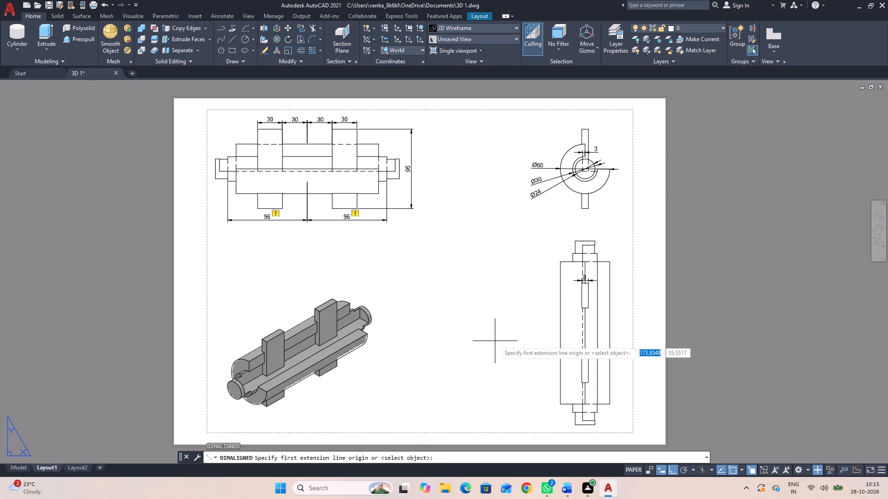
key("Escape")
Draw a horizontal leader from the left block's inner edge near its top to just past the long view's height dimension, with annotation text.
key("l")
type("EAD")
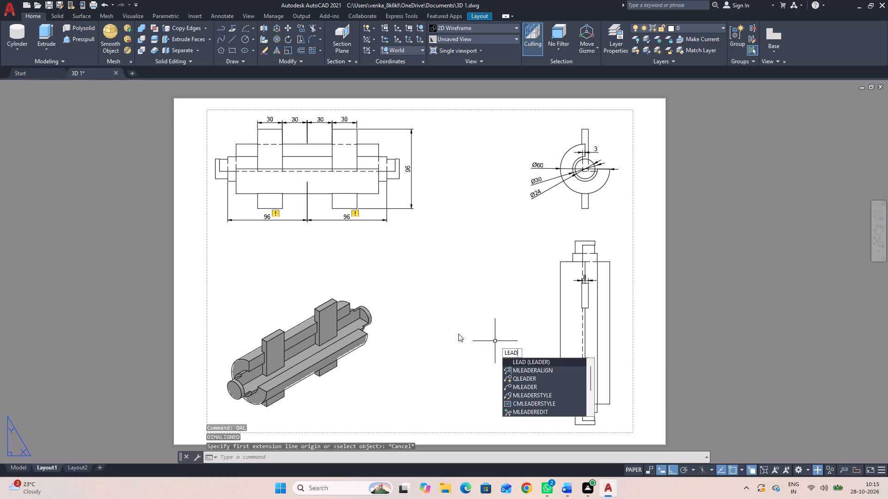
key("space")
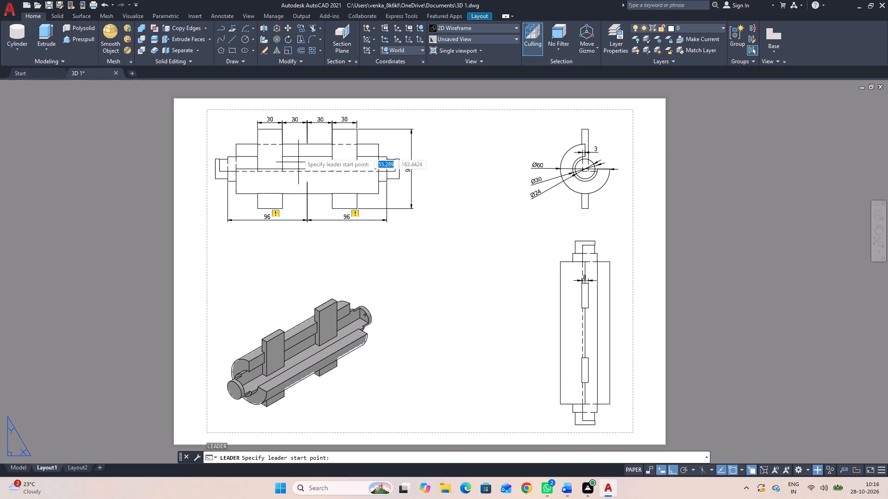
left_click(284, 138)
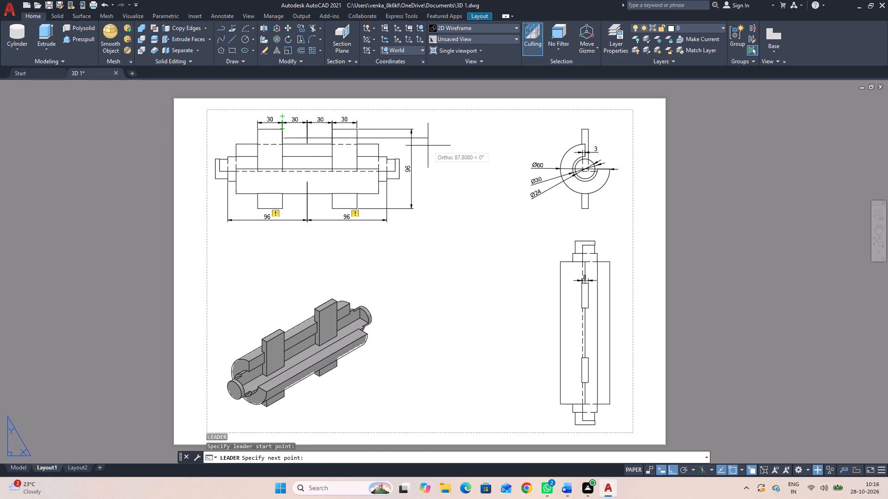
left_click(427, 144)
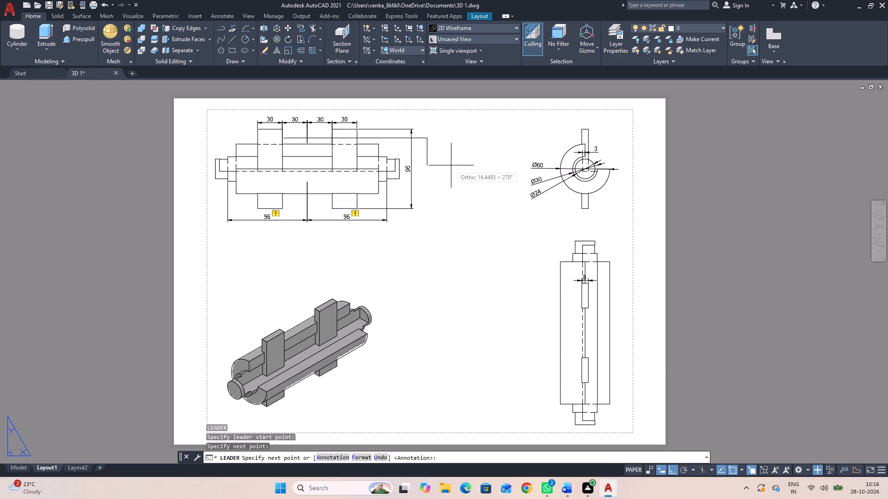
type("A")
key("space")
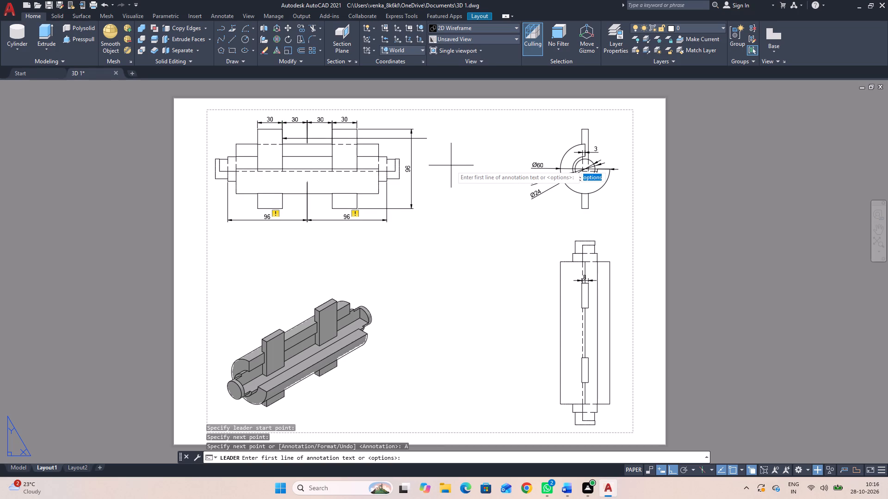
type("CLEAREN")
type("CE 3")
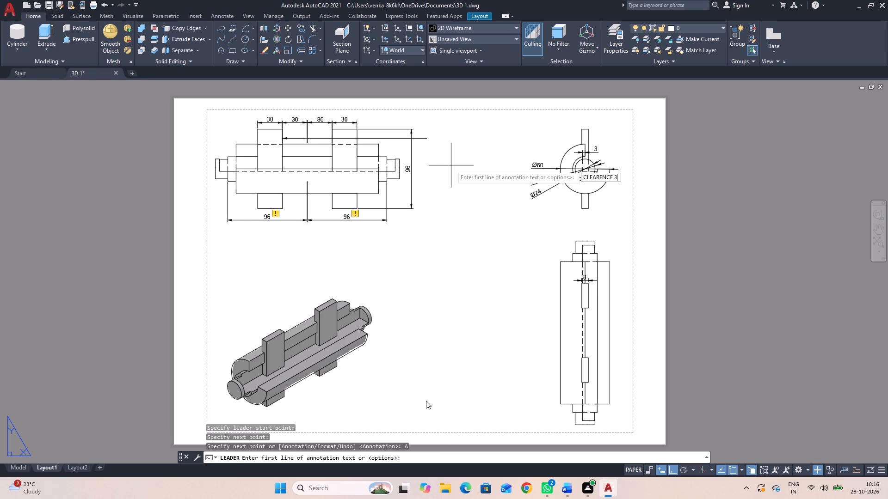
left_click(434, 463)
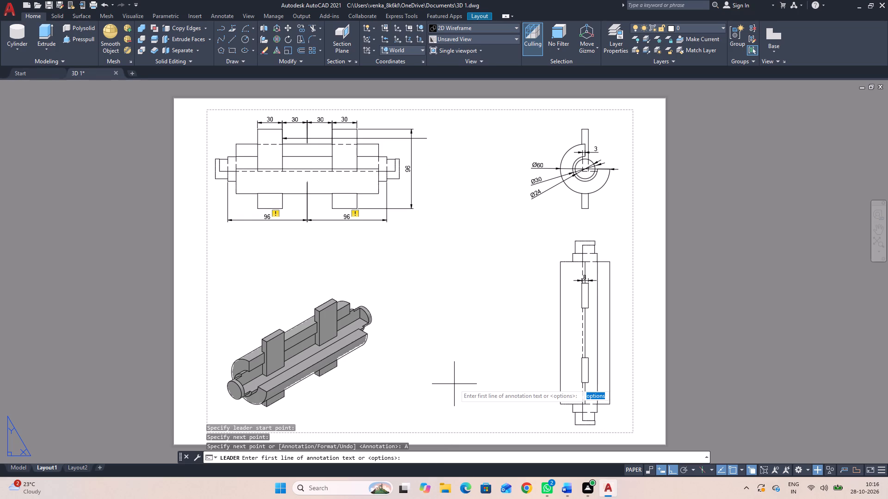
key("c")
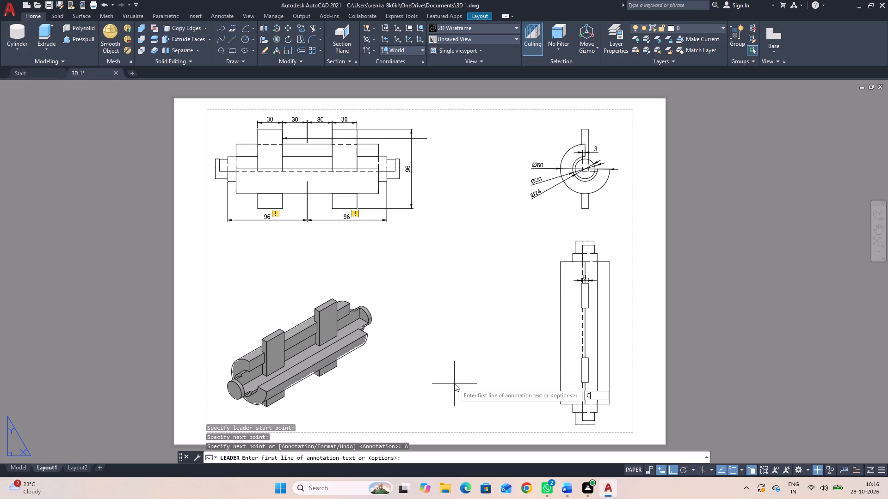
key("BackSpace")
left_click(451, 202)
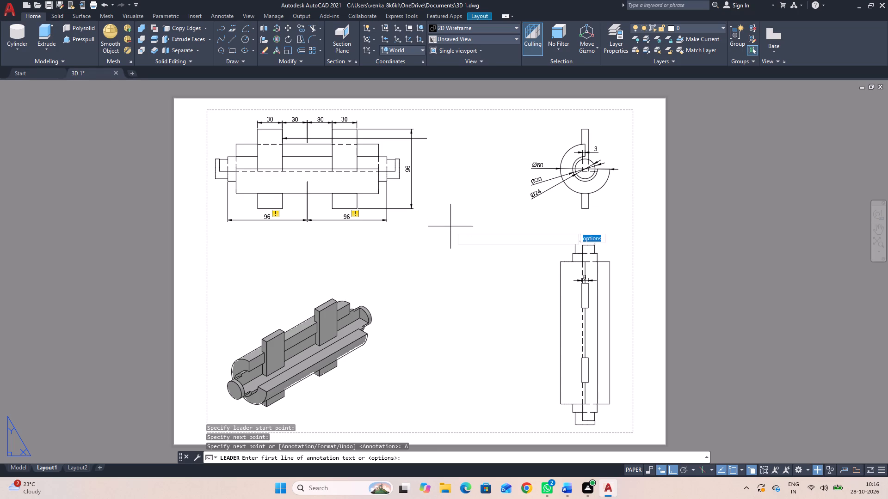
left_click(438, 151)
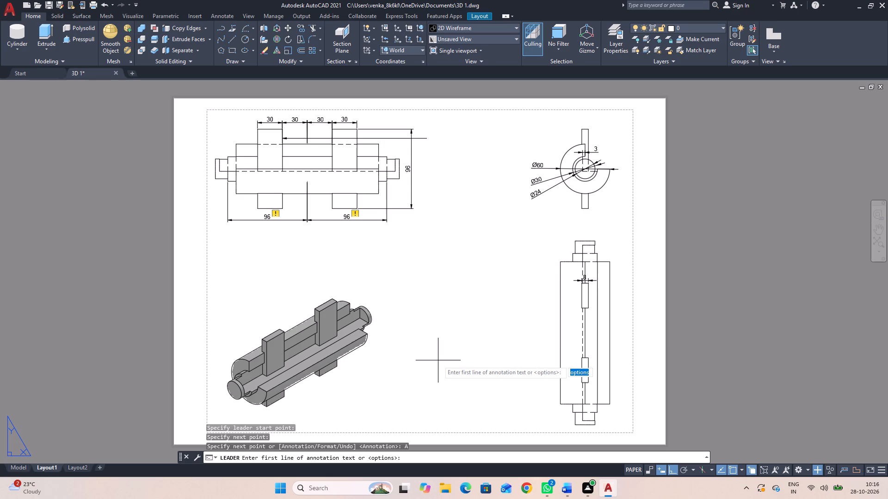
Enter CLEARENCE 3 as the leader's single-line annotation text and finish the leader.
type("CLE")
key("a")
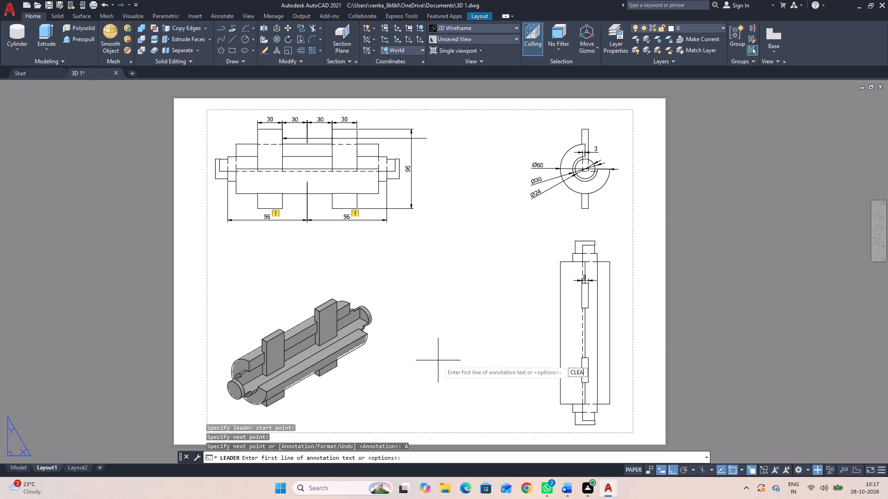
type("RE")
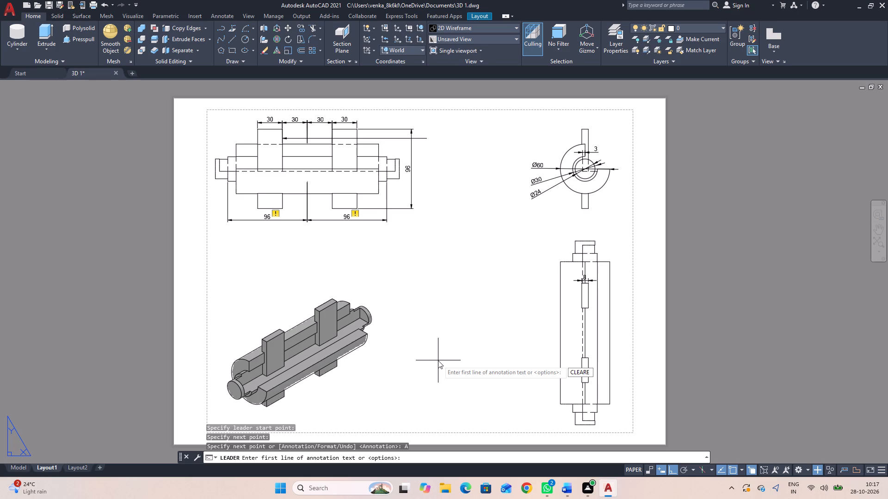
type("NCE")
key("space")
key("3")
key("Return")
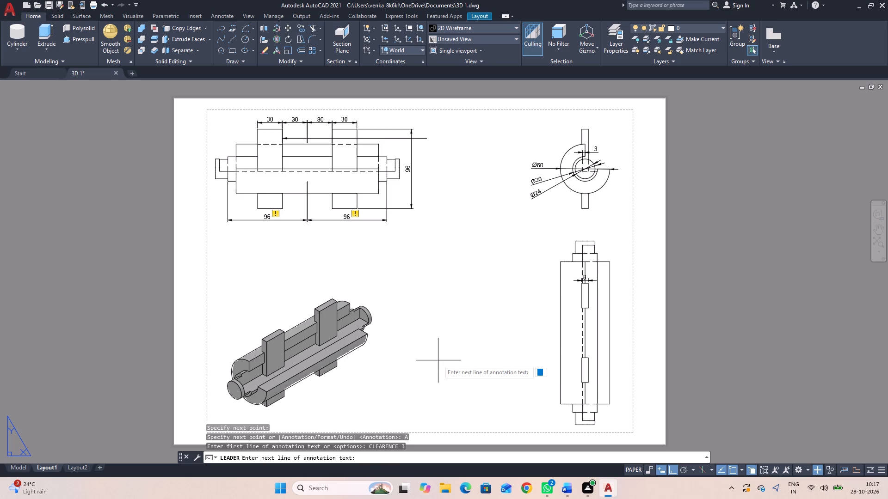
key("Return")
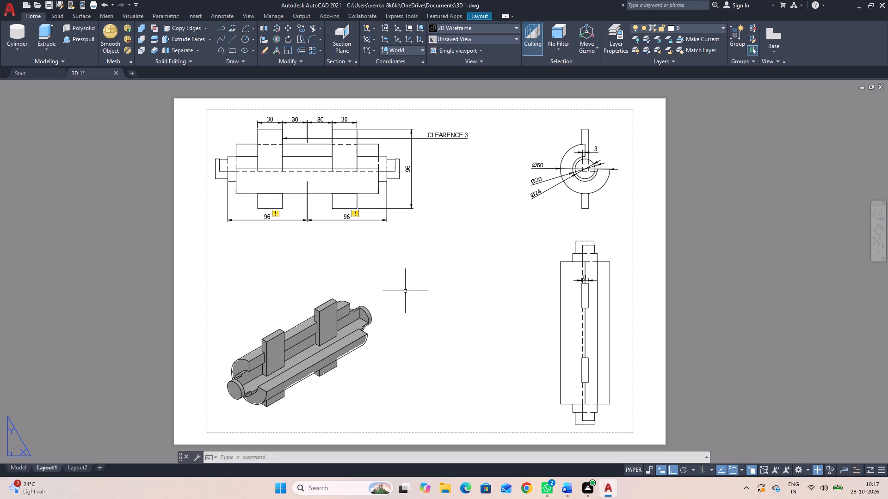
Draw a vertical leader about 48 units long from the long view's left body end to below the 96 dimension, with the single-line text ENLARGED END.
key("space")
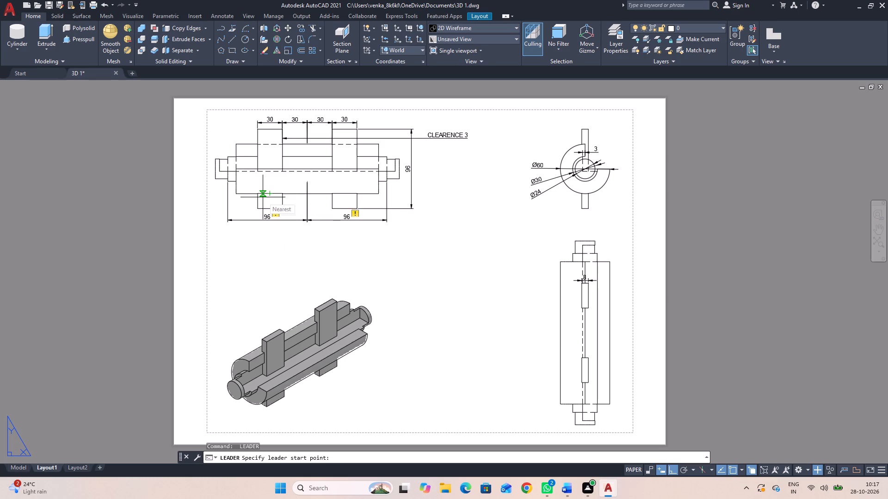
left_click(247, 162)
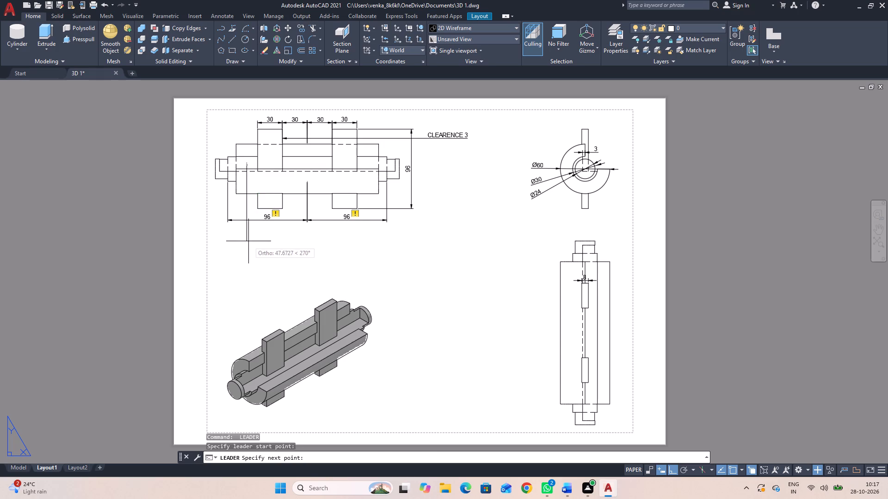
left_click(249, 241)
key("a")
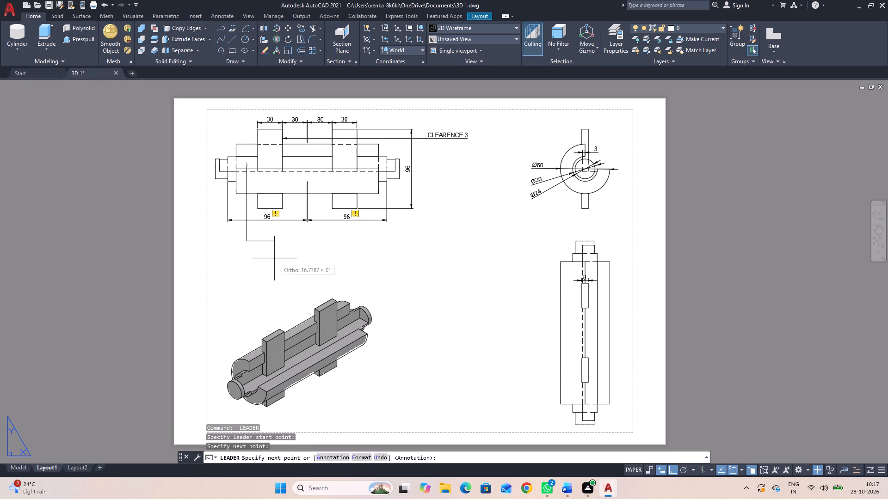
key("space")
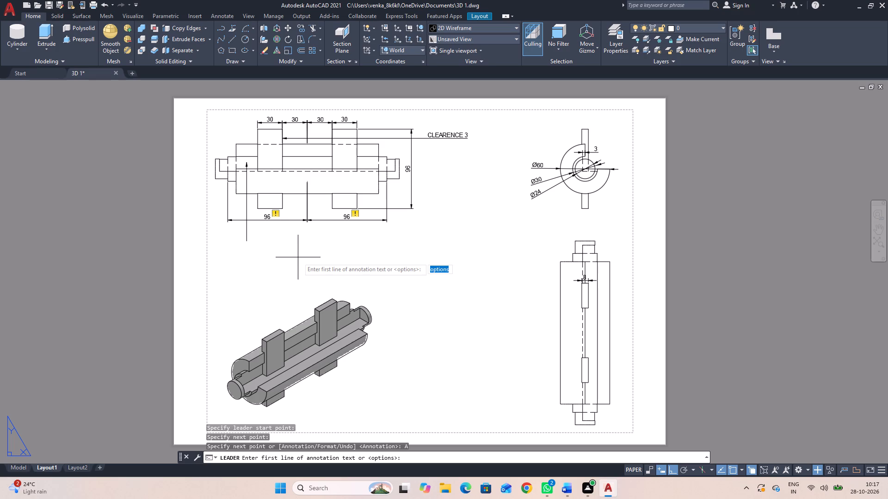
key("e")
key("n")
type("LAR")
type("GED")
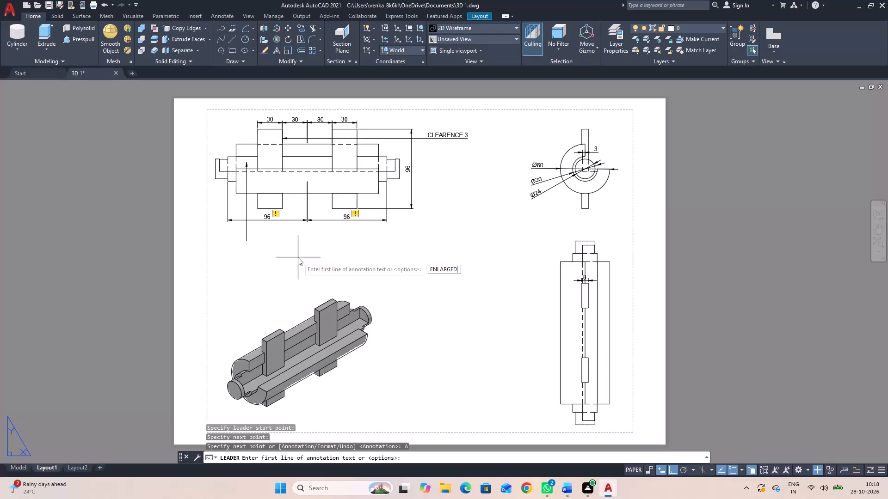
key("space")
type("END")
key("Return")
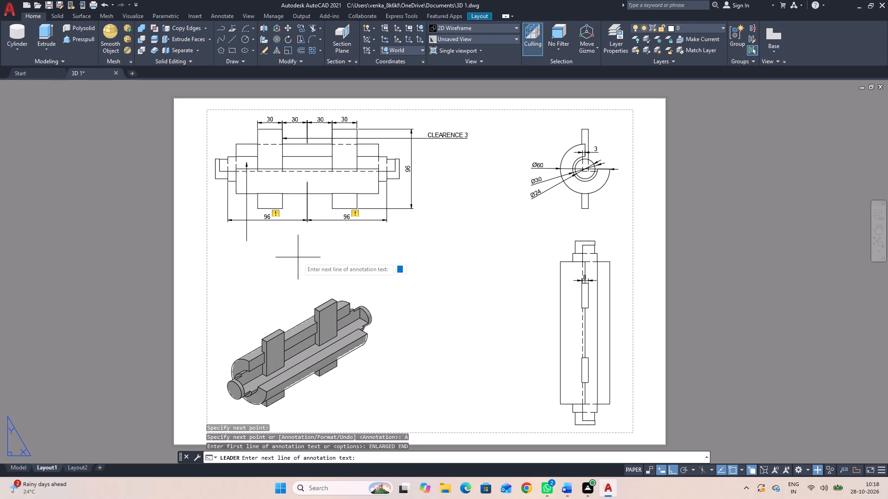
key("Return")
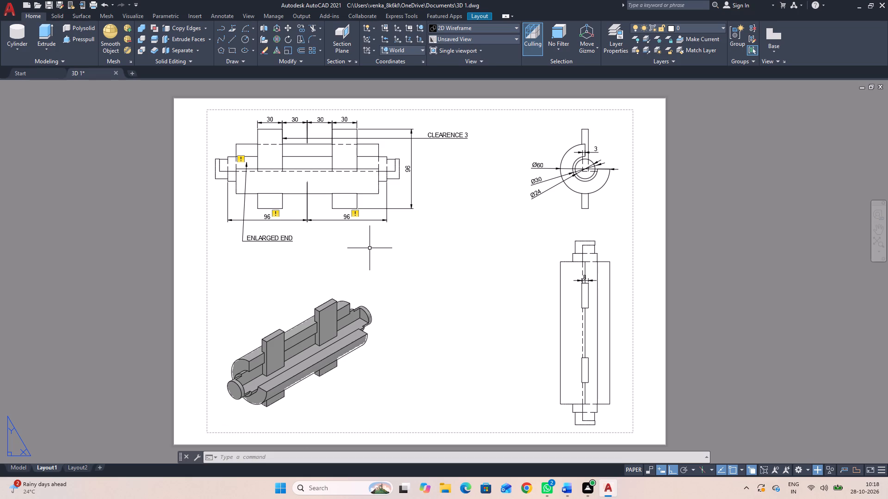
Draw a matching vertical leader from the long view's right body end to below the right 96 dimension, with the single-line text ENLARGED END.
key("space")
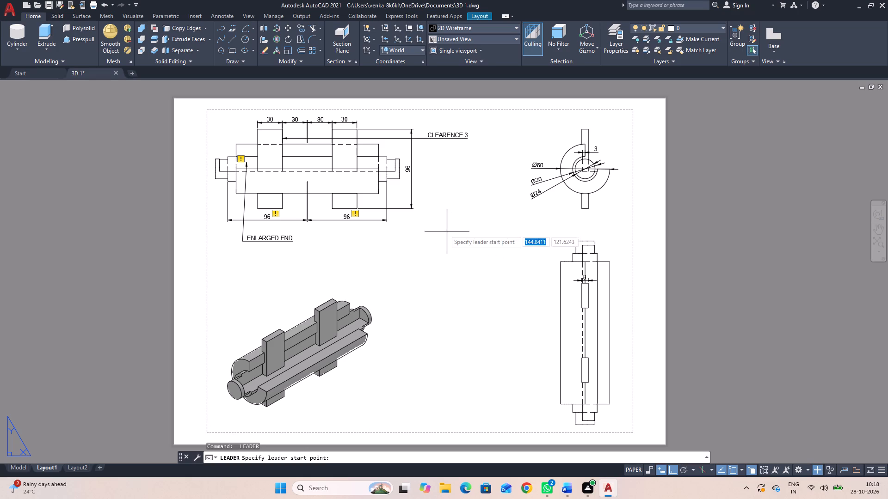
left_click(368, 162)
left_click(370, 237)
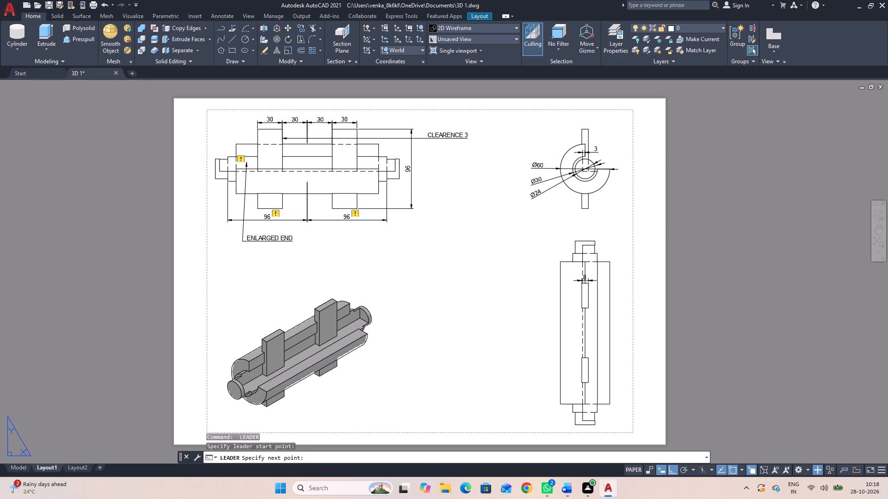
key("a")
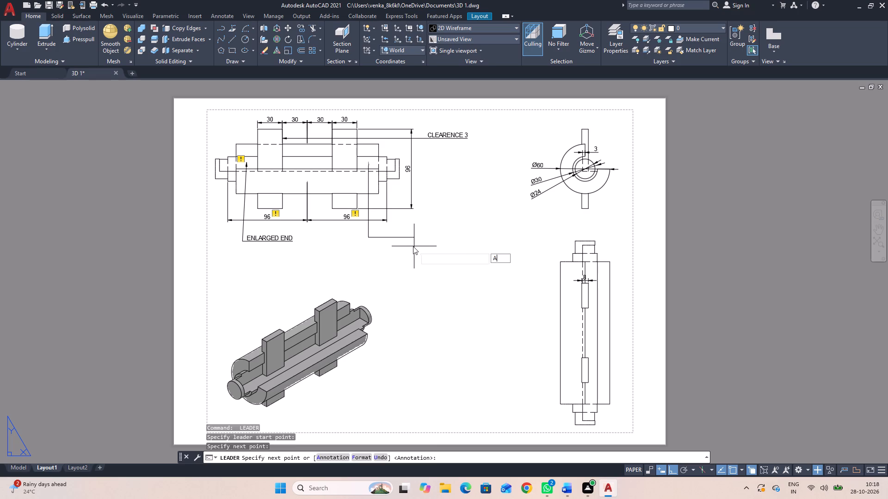
key("space")
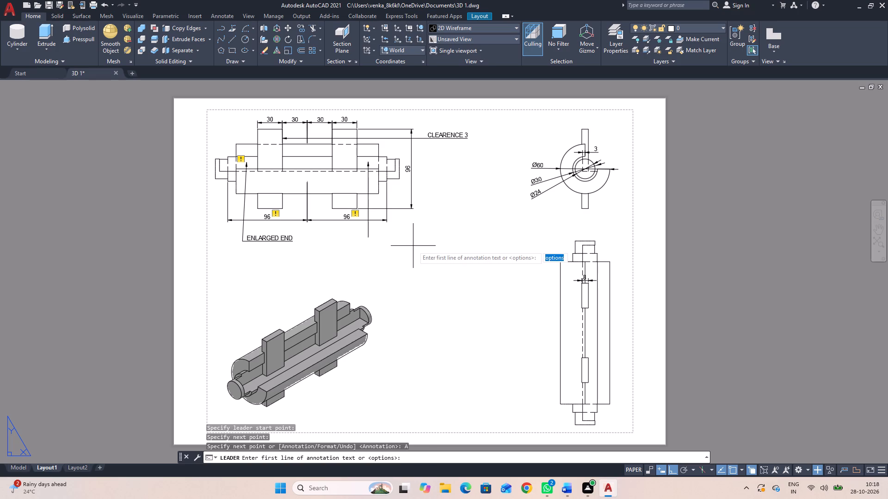
type("EN")
type("LA")
type("RE")
key("BackSpace")
type("GED")
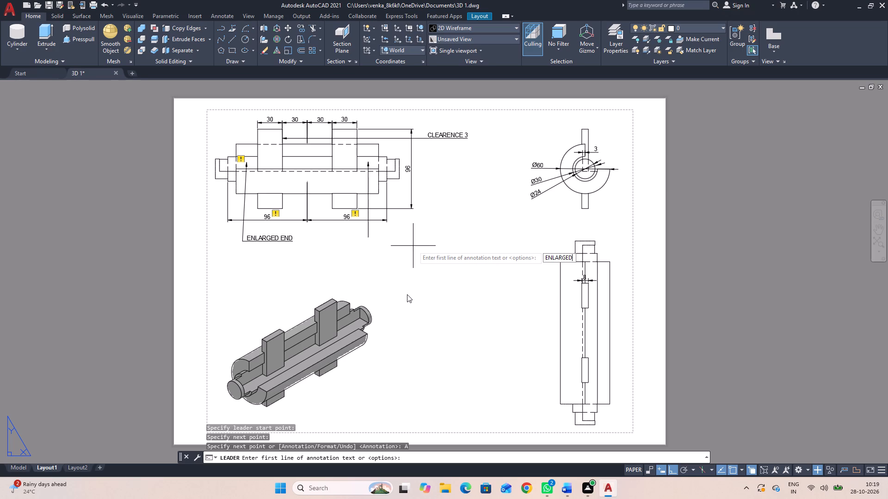
key("space")
type("END")
key("Return")
key("Return")
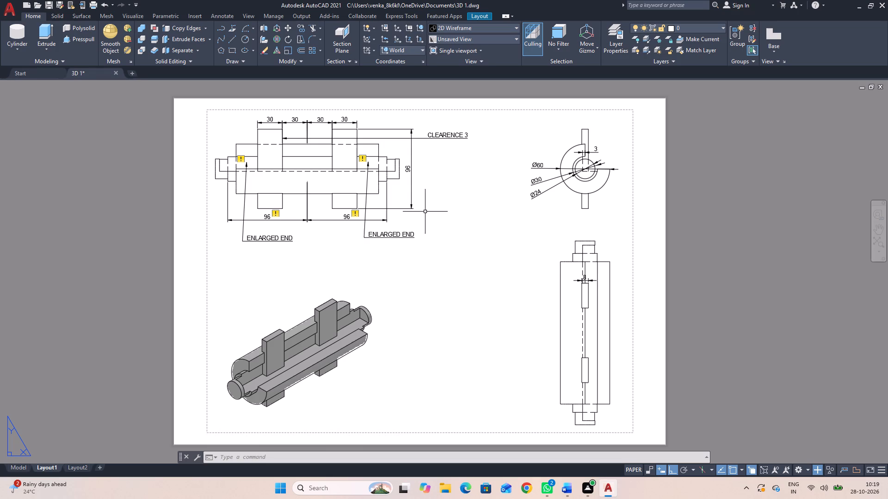
Draw a leader from inside the right block's top, horizontally past the height dimension and up above CLEARENCE 3, with the text 1:24.
key("space")
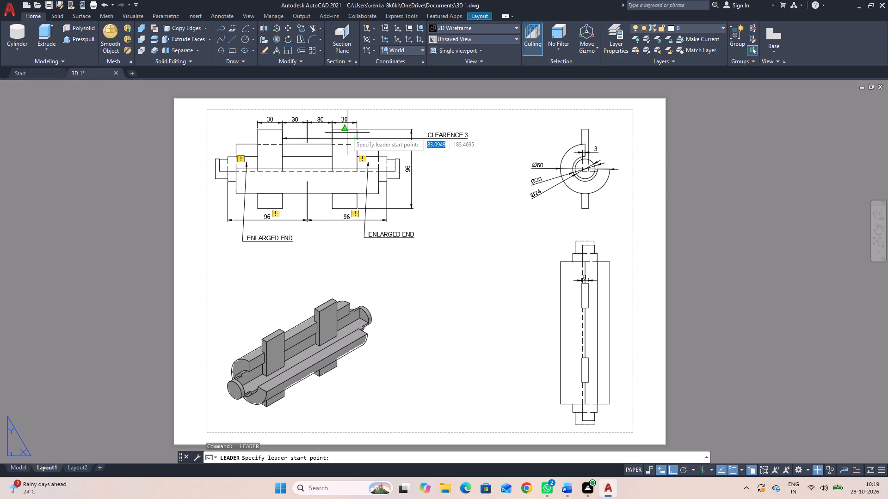
scroll(347, 133, "up", 2)
left_click(345, 137)
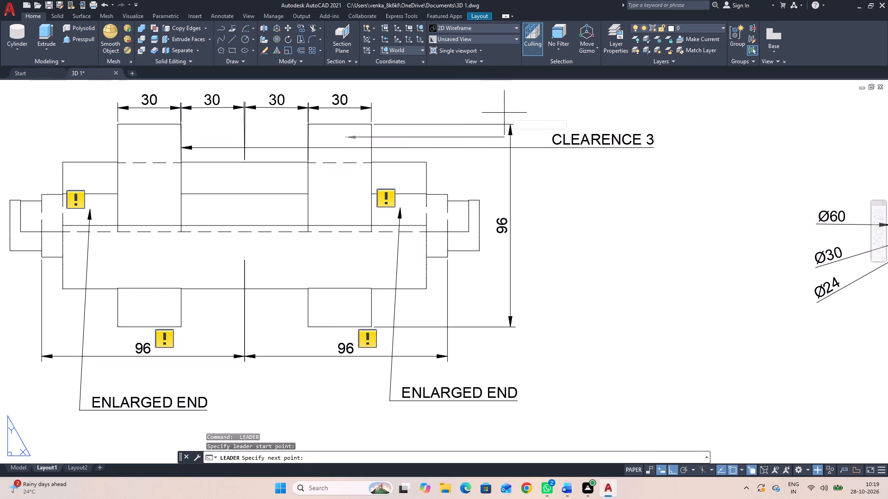
left_click(522, 121)
scroll(517, 106, "down", 1)
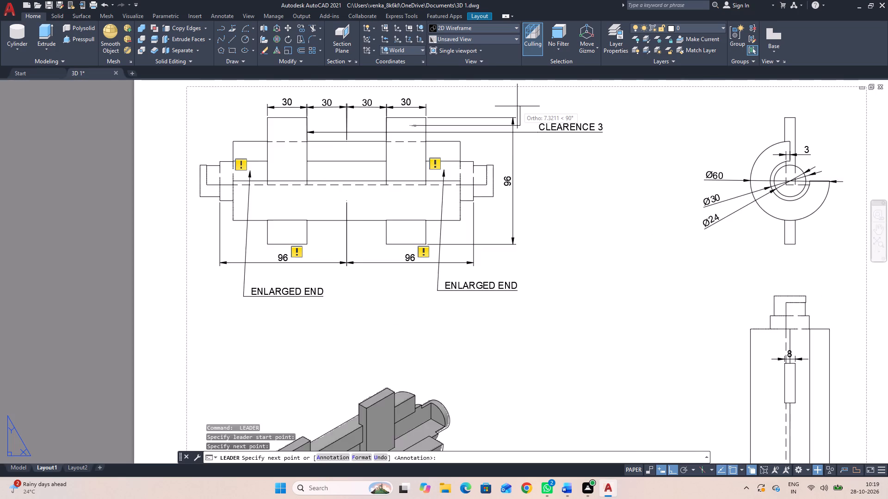
scroll(517, 106, "down", 1)
left_click(518, 101)
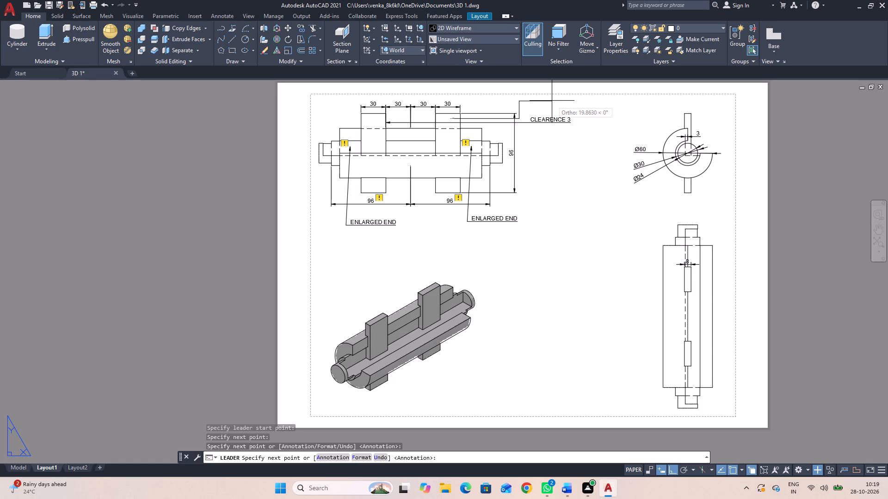
type("A")
key("space")
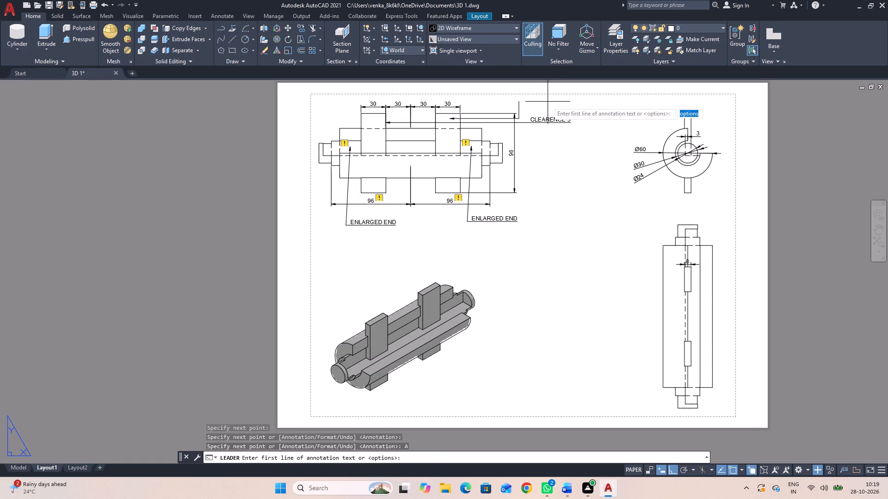
key("1")
key("shift+colon")
type("24")
key("Return")
key("Return")
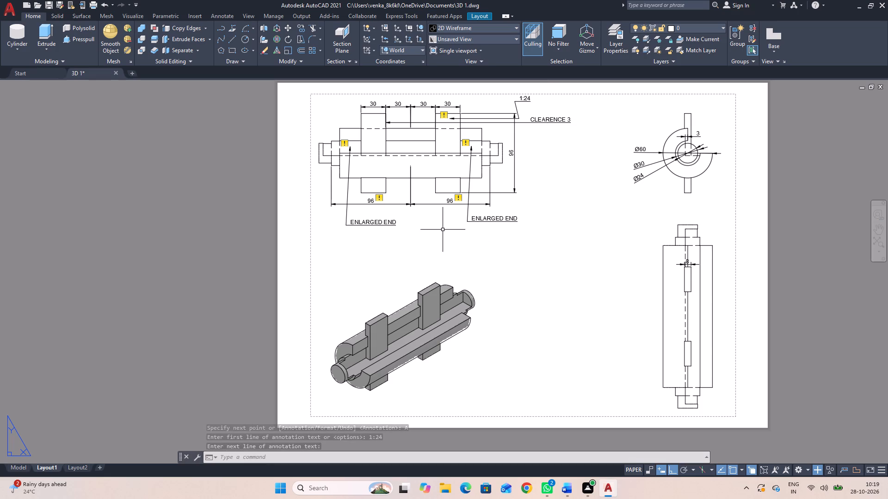
Draw a vertical leader from the right block's lower part to below the ENLARGED END notes, with the single-line text 1:24.
key("space")
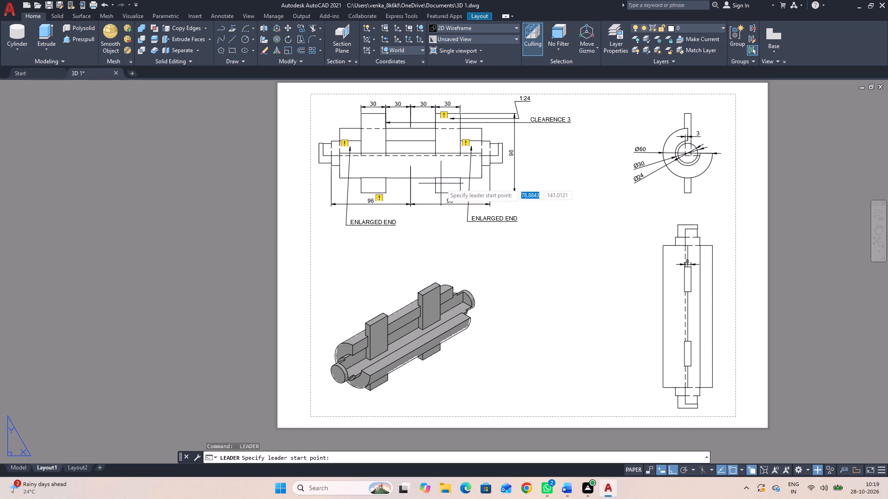
left_click(441, 183)
left_click(447, 243)
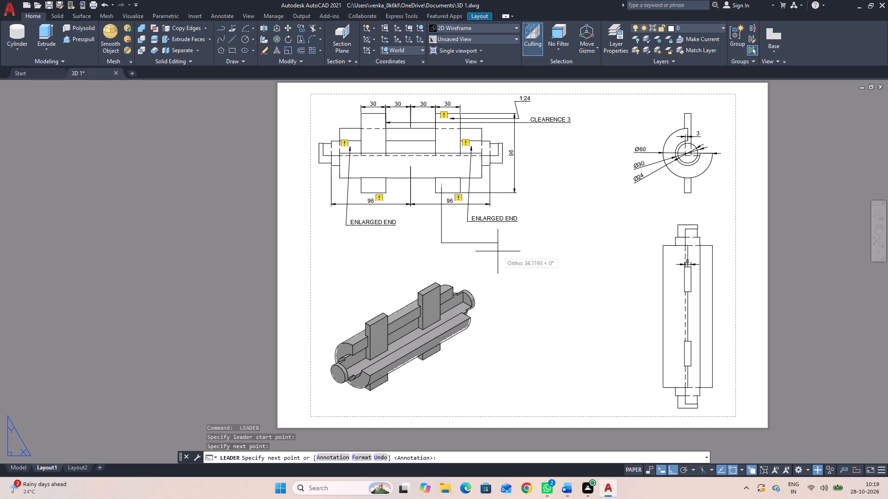
type("A")
key("space")
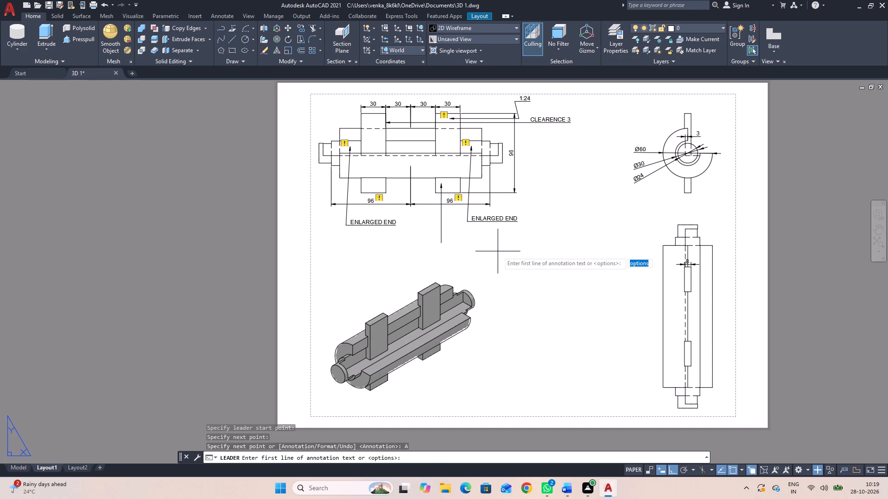
type("1:")
type("24")
key("Return")
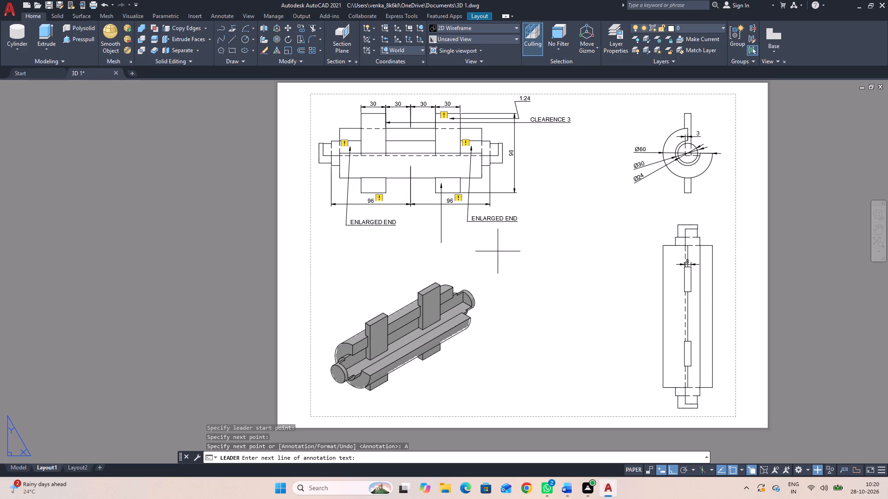
key("Return")
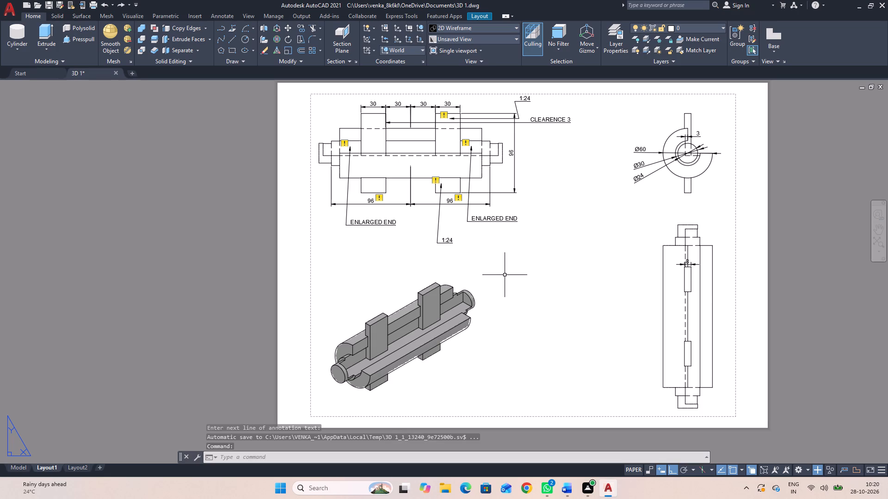
Draw a closed rectangle of lines about 66 by 44 units in the blank area between the isometric view and the tall vertical view.
scroll(505, 275, "down", 1)
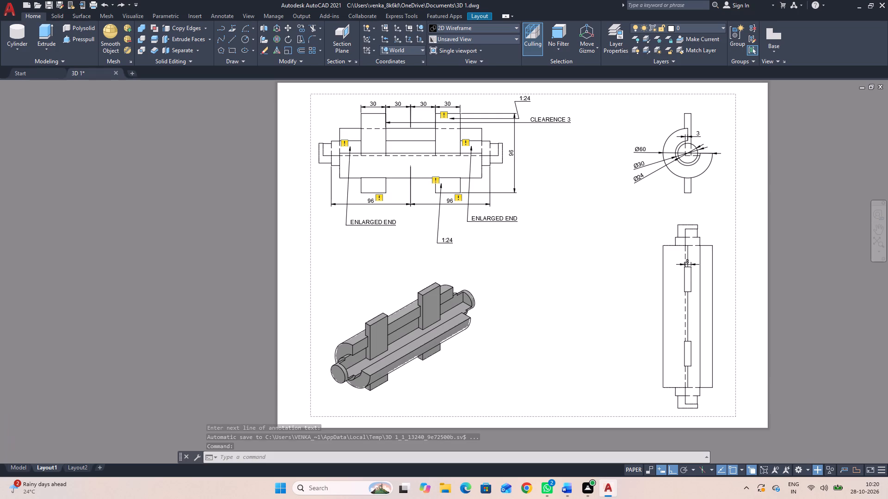
scroll(505, 273, "up", 1)
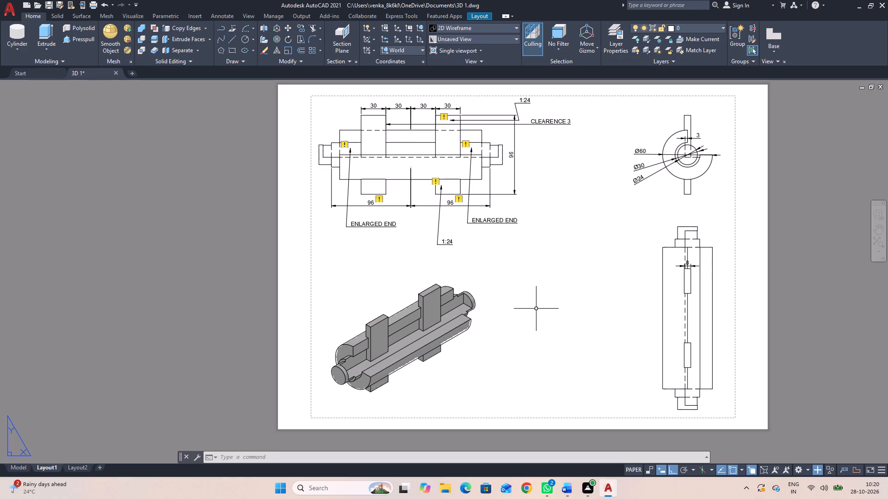
type("BO")
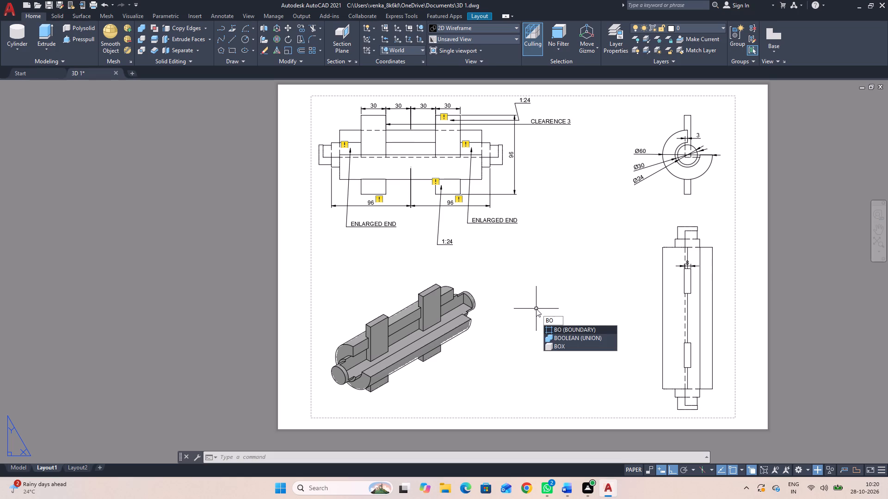
key("Escape")
type("L")
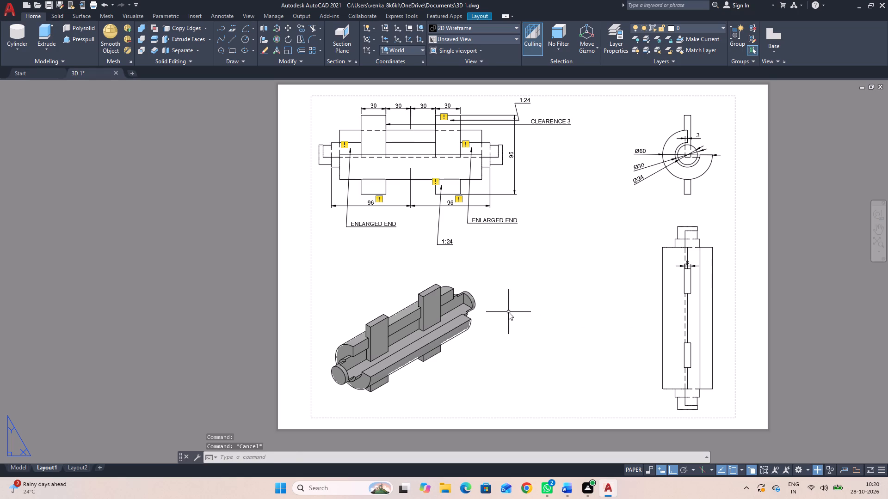
key("space")
left_click(510, 339)
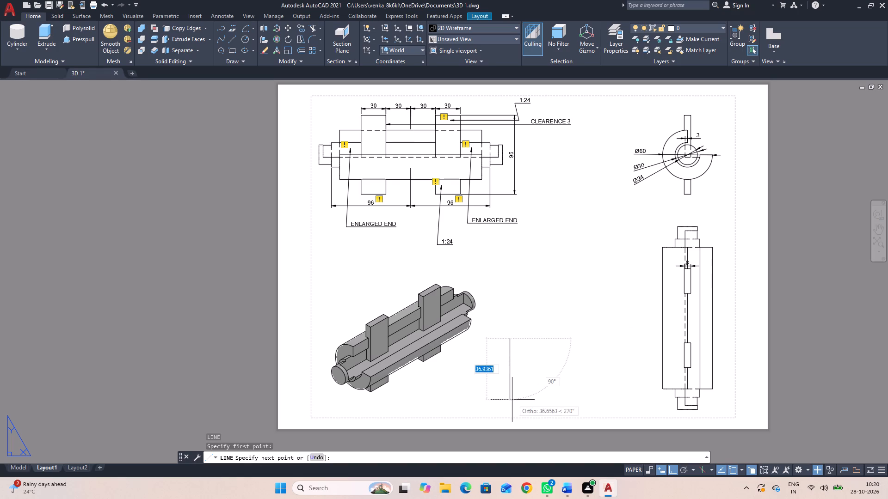
left_click(509, 411)
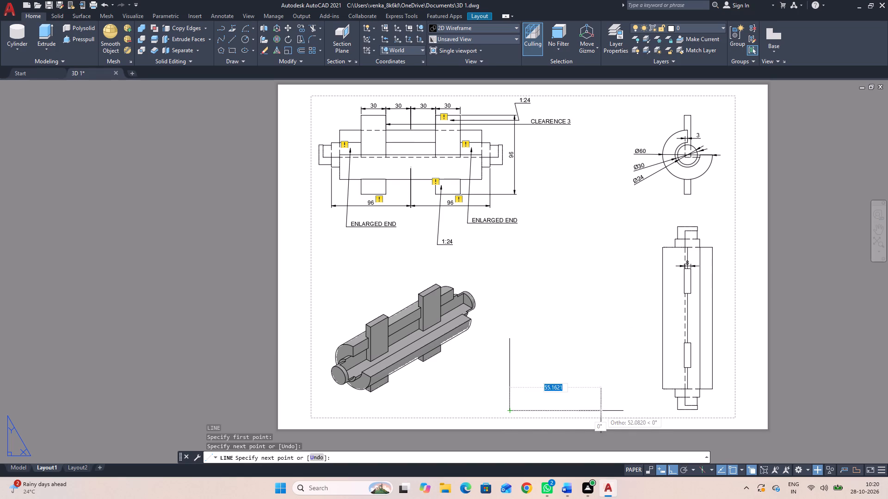
left_click(619, 410)
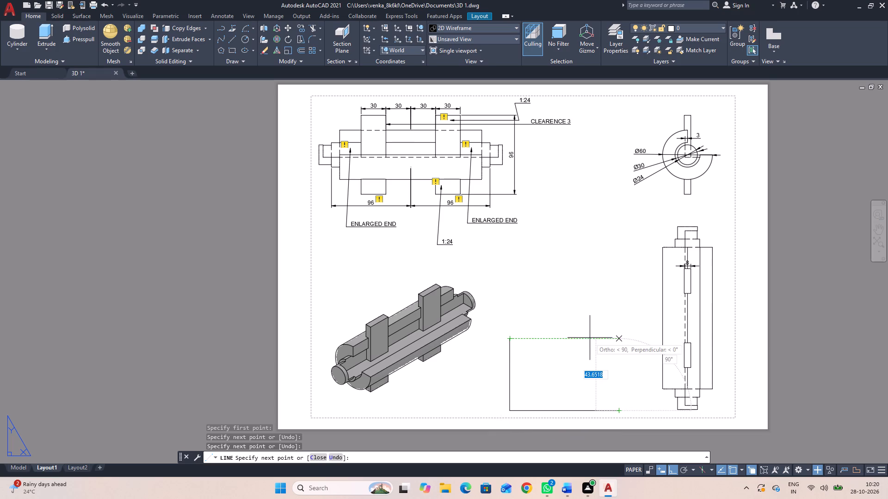
left_click(608, 339)
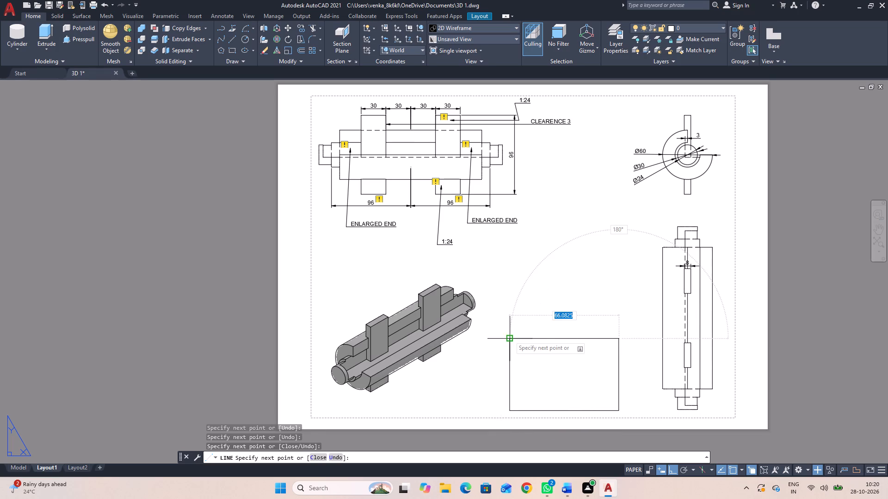
left_click(508, 337)
key("Escape")
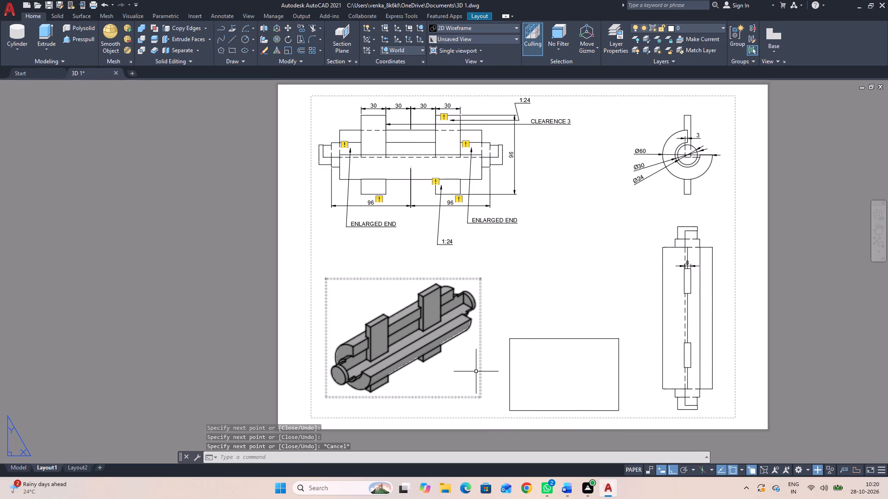
Draw two horizontal row lines across the rectangle's full width, about 12 units below its top edge and about 10 units below that.
type("L")
key("space")
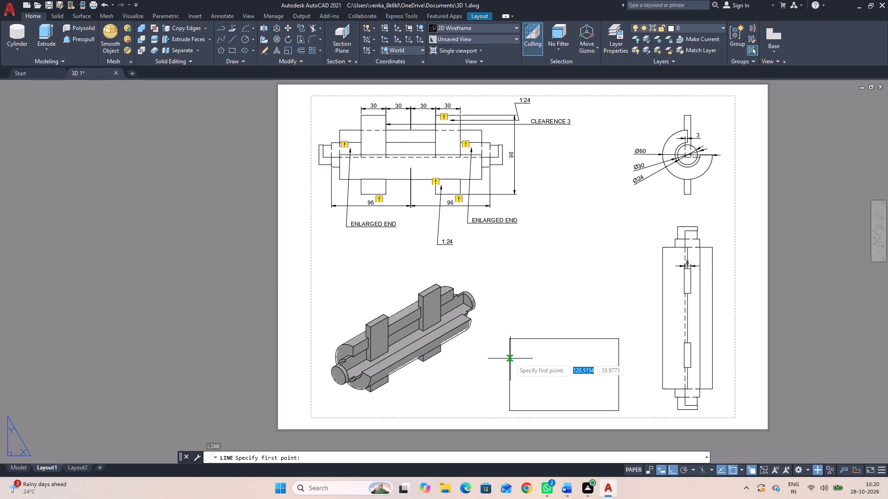
left_click(511, 359)
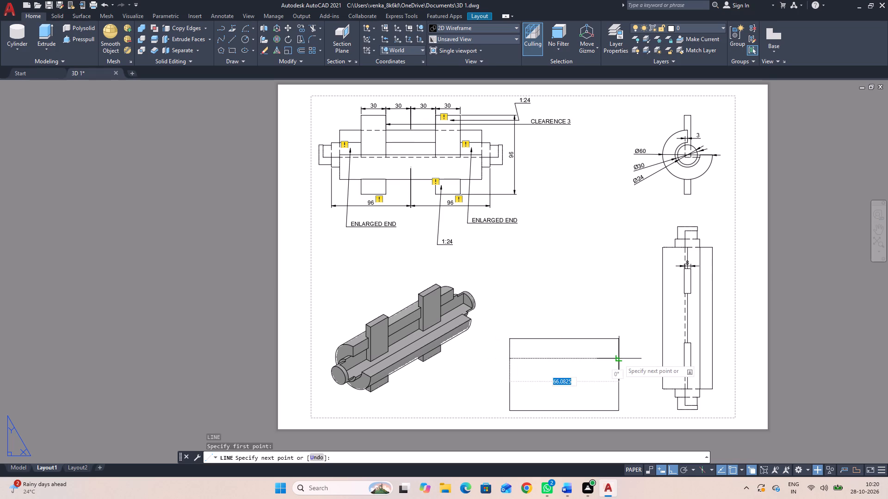
left_click(619, 359)
key("Escape")
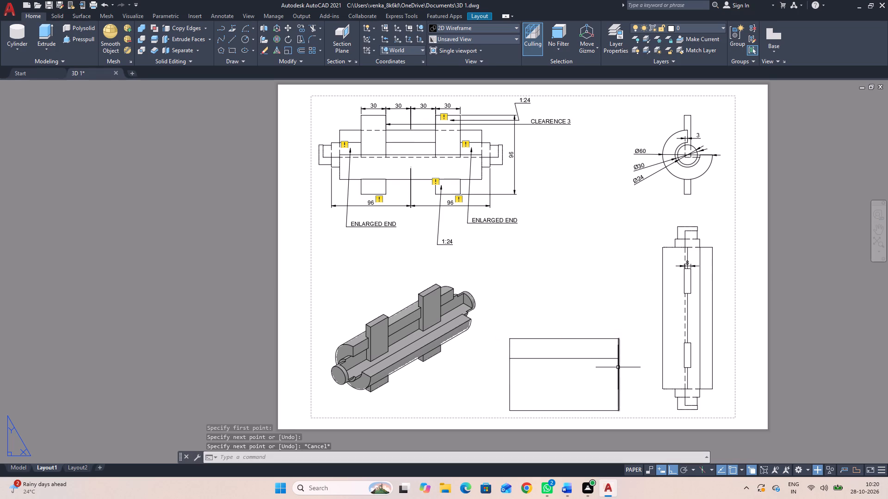
key("space")
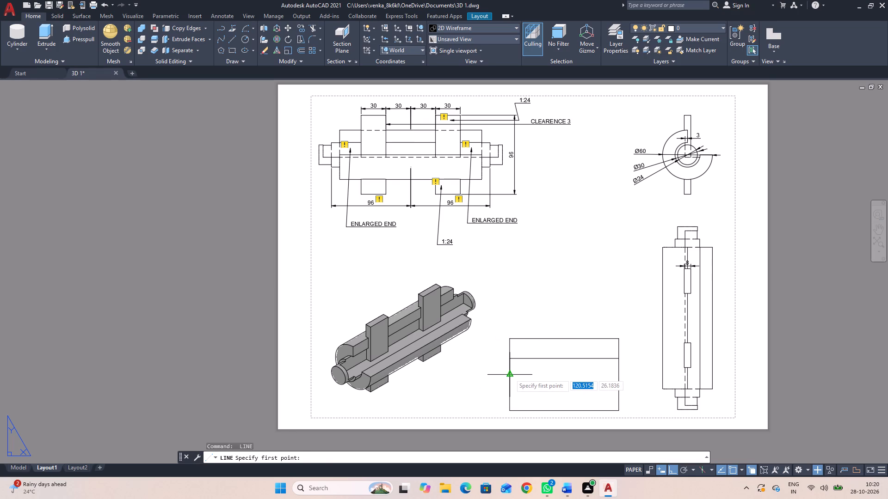
left_click(511, 373)
left_click(620, 373)
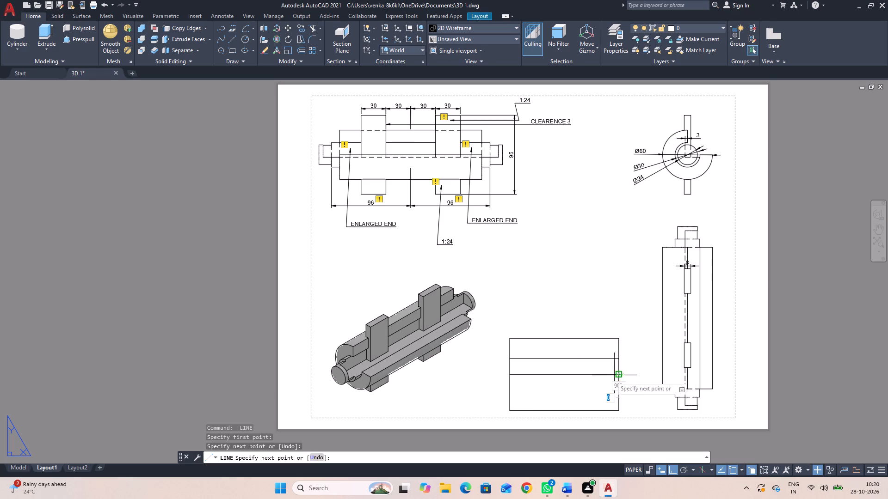
key("space")
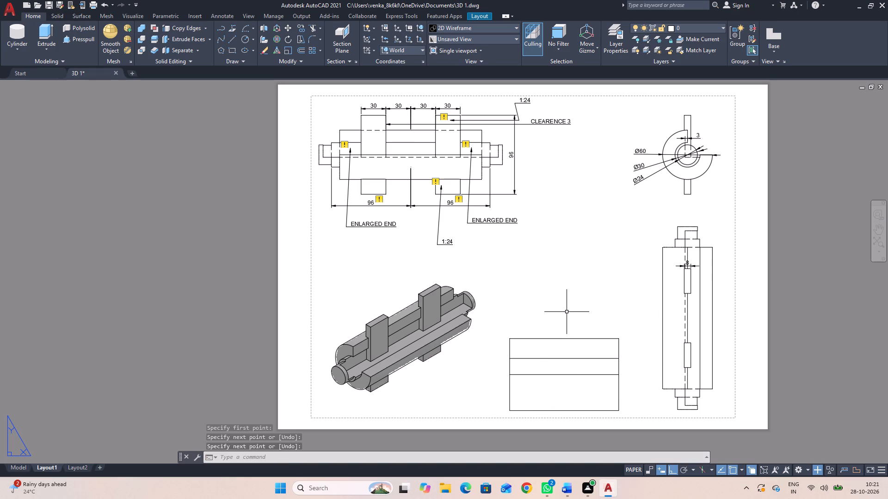
Offset the lower row line downward twice, using the spacing between the two existing row lines as the distance.
key("o")
key("space")
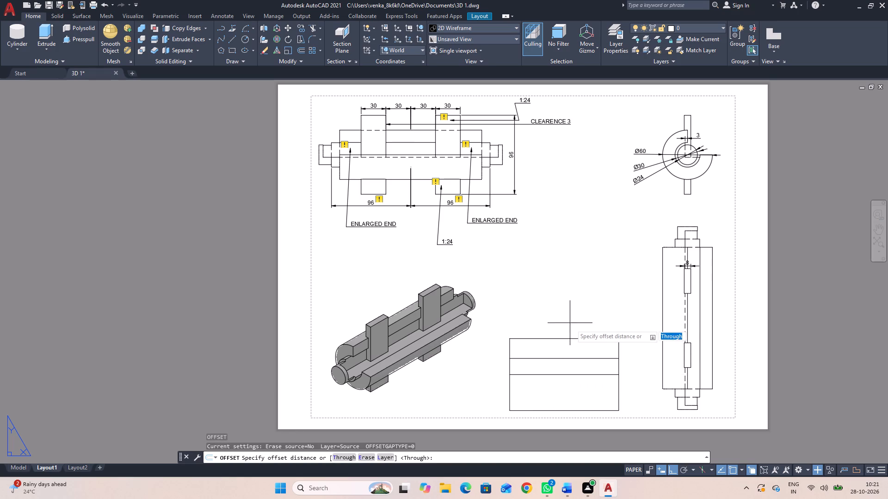
left_click(564, 360)
left_click(565, 374)
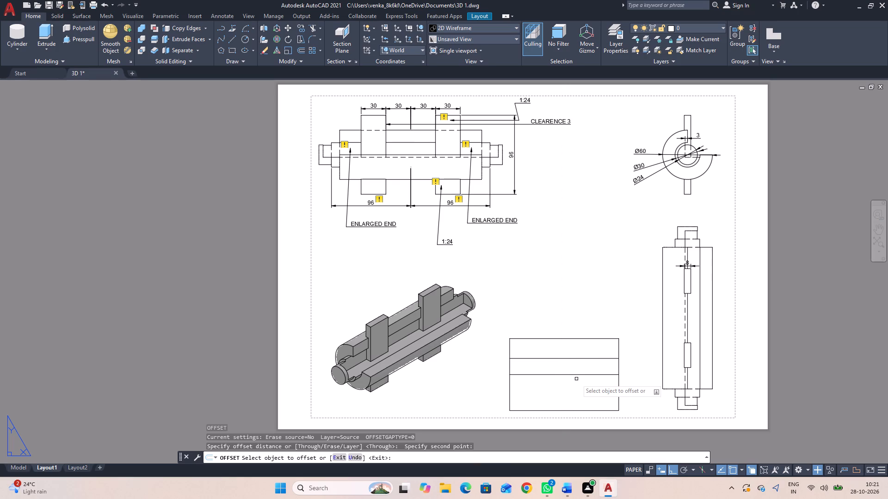
left_click(576, 375)
left_click(573, 390)
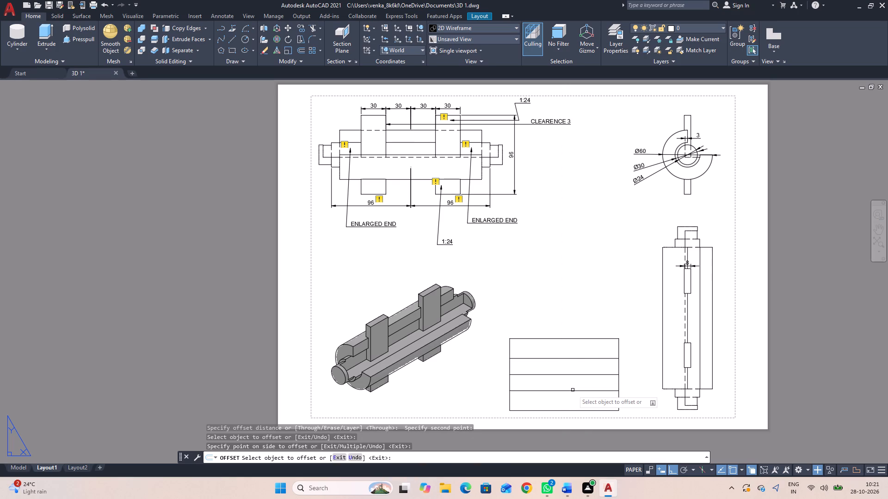
left_click(573, 390)
left_click(569, 402)
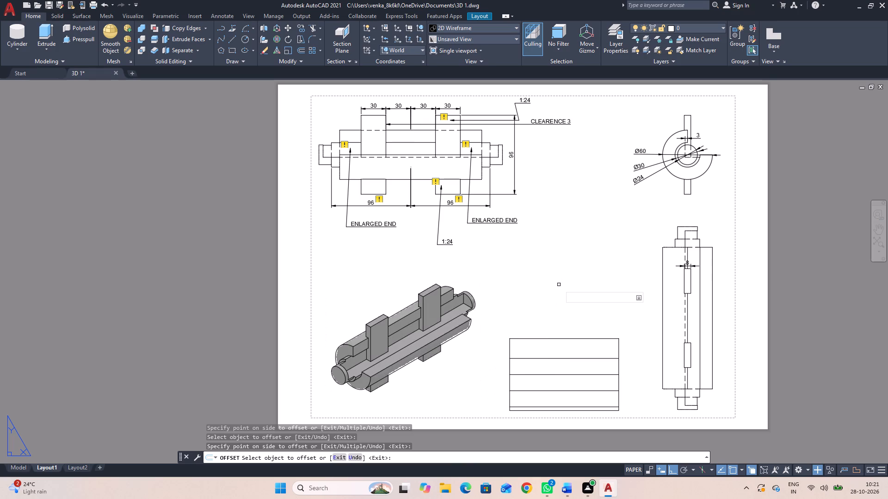
key("Escape")
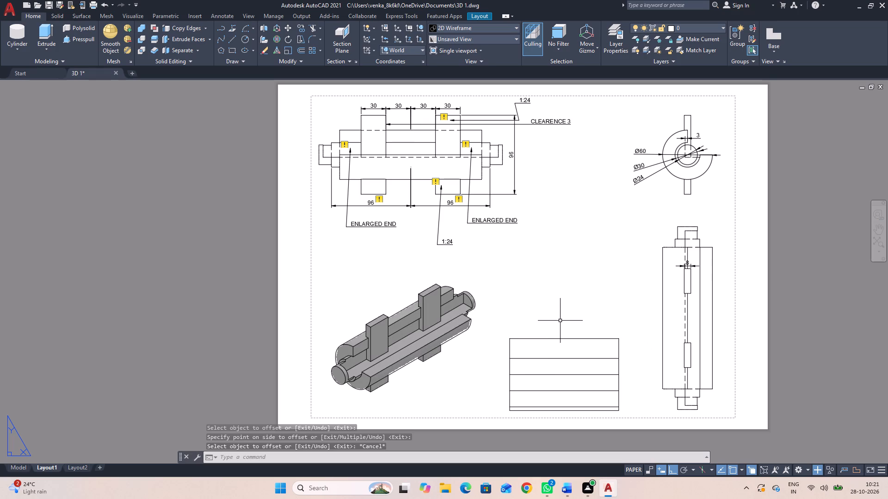
Trim away the table's original bottom edge and both side stubs below the last row line.
type("TR")
key("space")
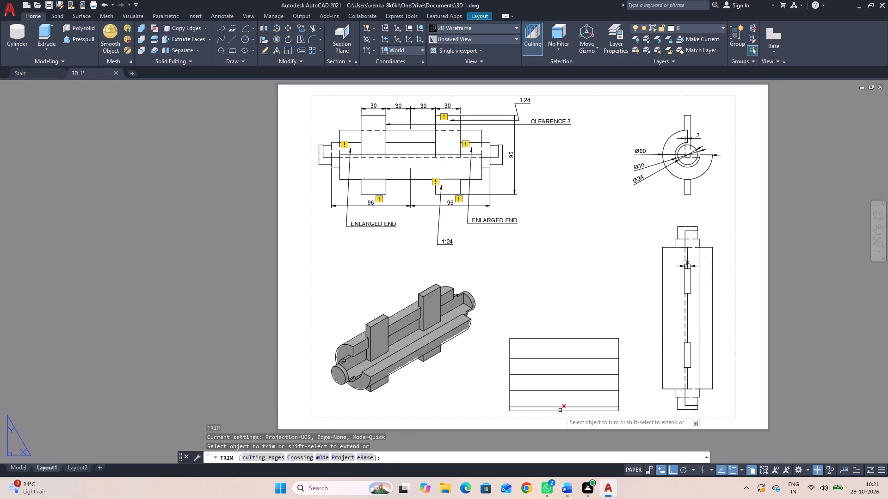
left_click(561, 410)
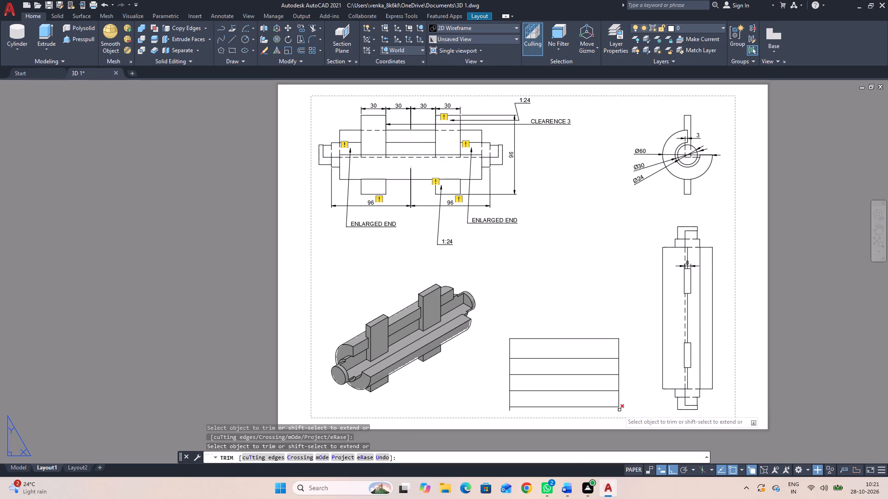
left_click(618, 410)
left_click(509, 411)
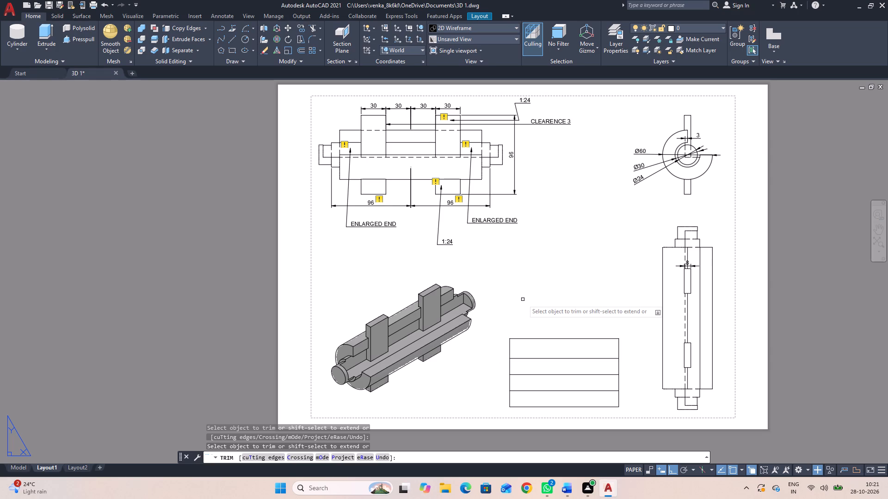
type("L")
key("space")
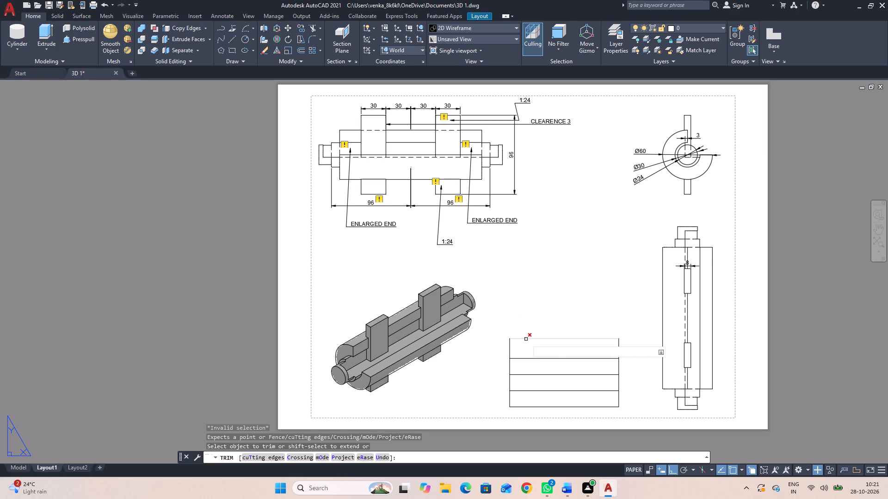
key("space")
Draw three full-height vertical column lines, leaving a first column about 10 units wide, a wide second column and two narrower last columns.
type("L")
key("space")
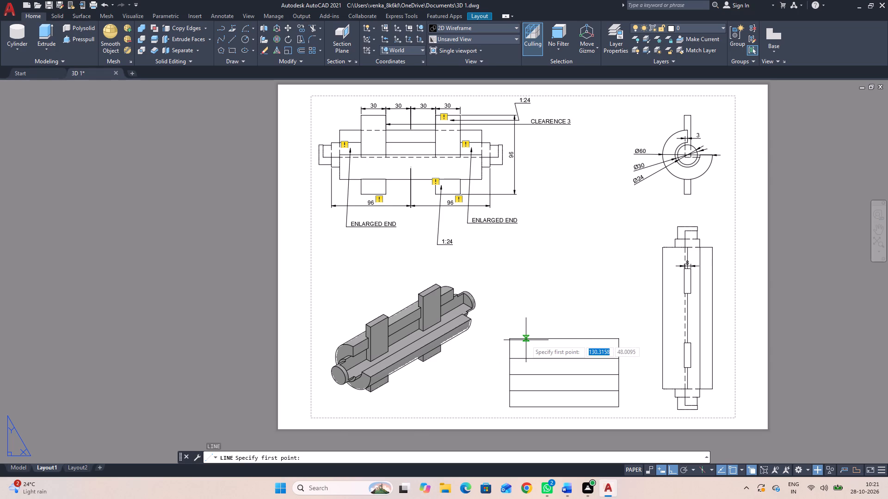
left_click(526, 340)
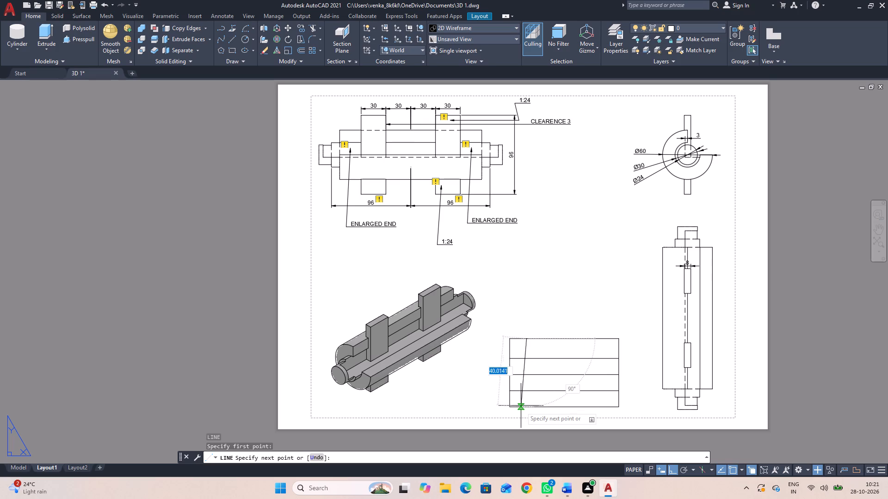
left_click(528, 407)
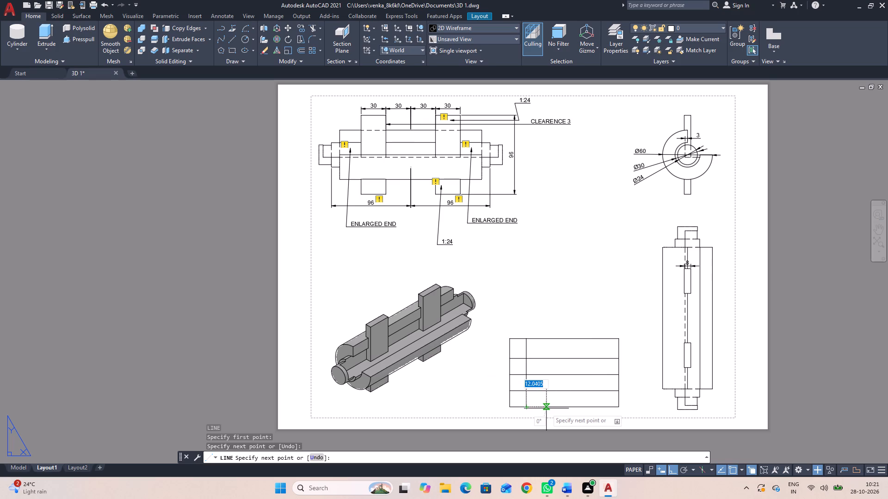
key("Escape")
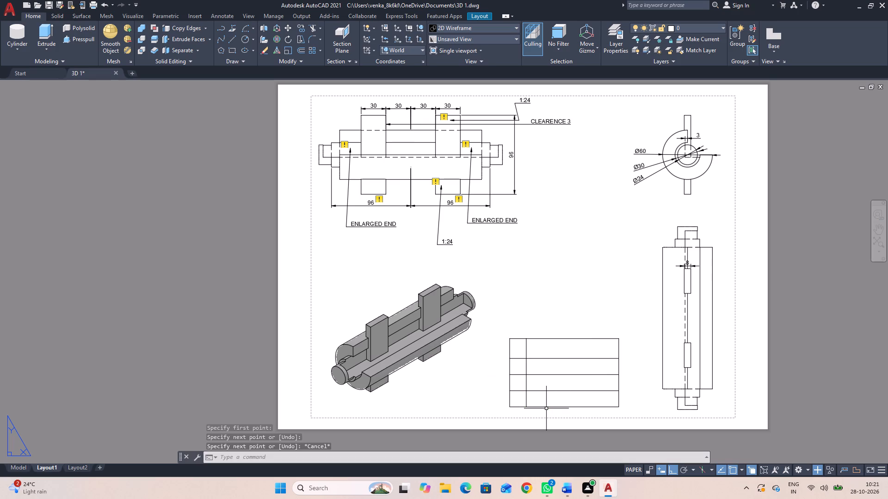
key("space")
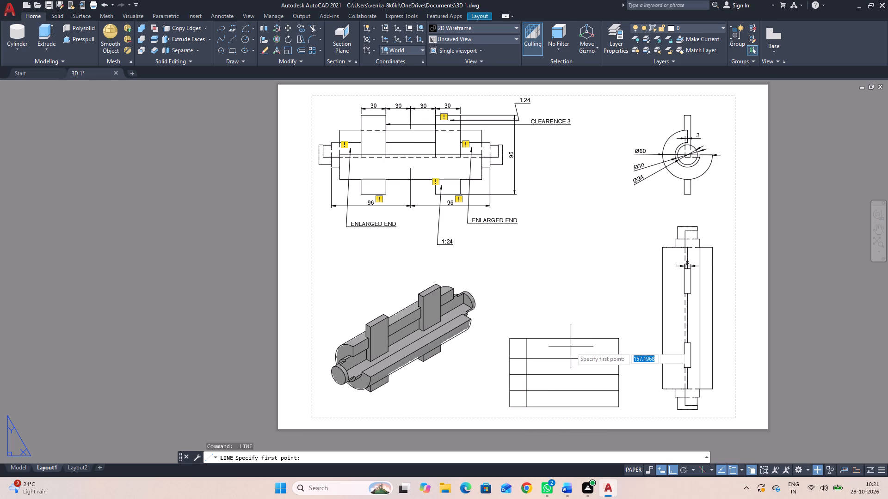
left_click(573, 340)
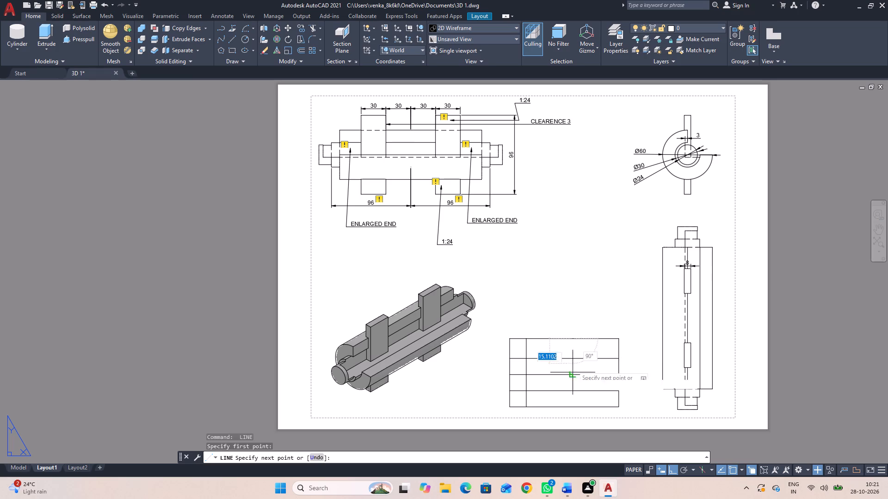
left_click(573, 407)
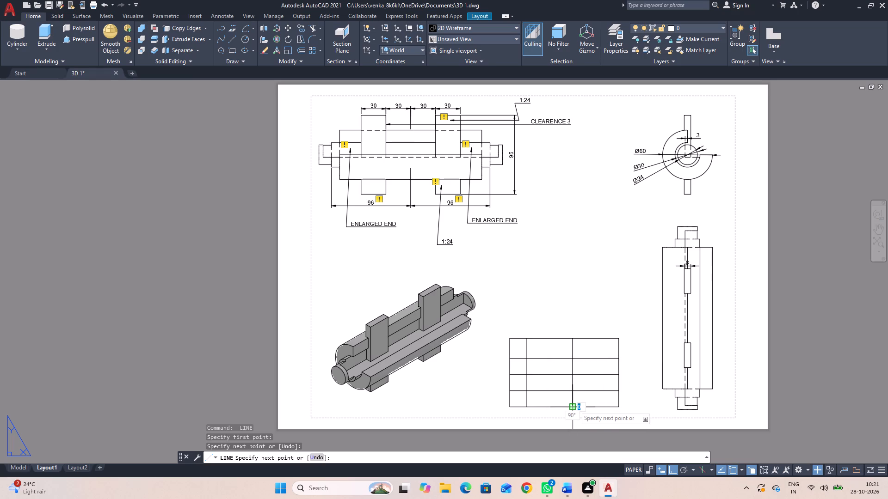
key("Escape")
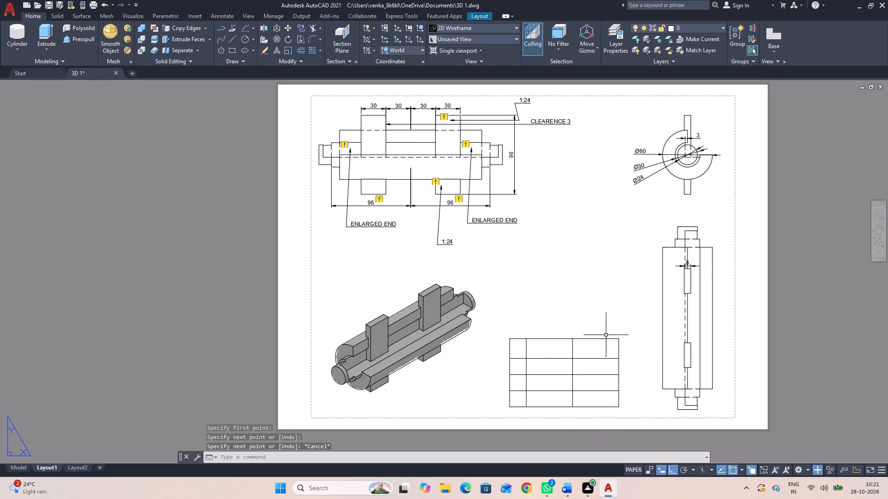
key("space")
left_click(593, 339)
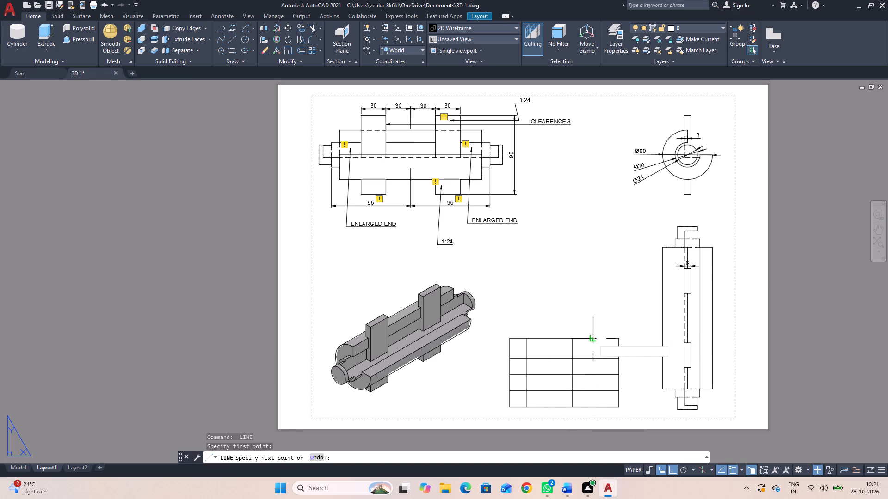
left_click(594, 409)
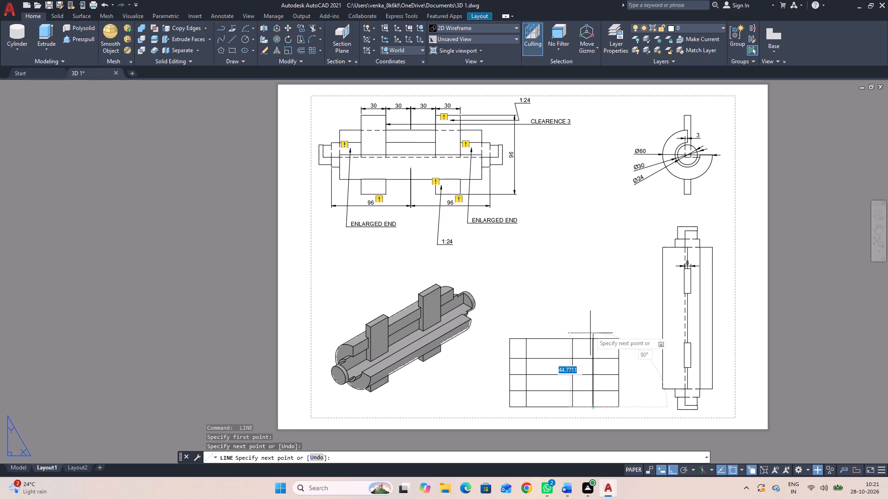
key("Escape")
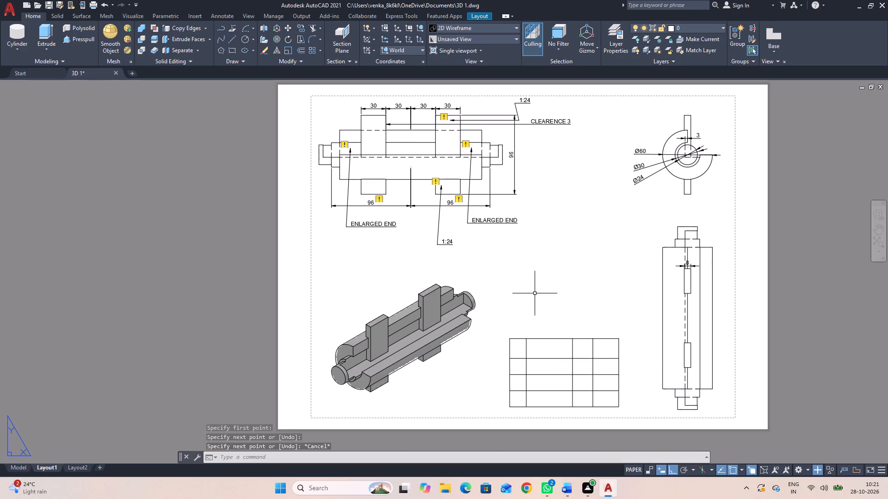
Add the multiline text ITEM in the first header cell of the table and shift it about 1.4 units right.
key("t")
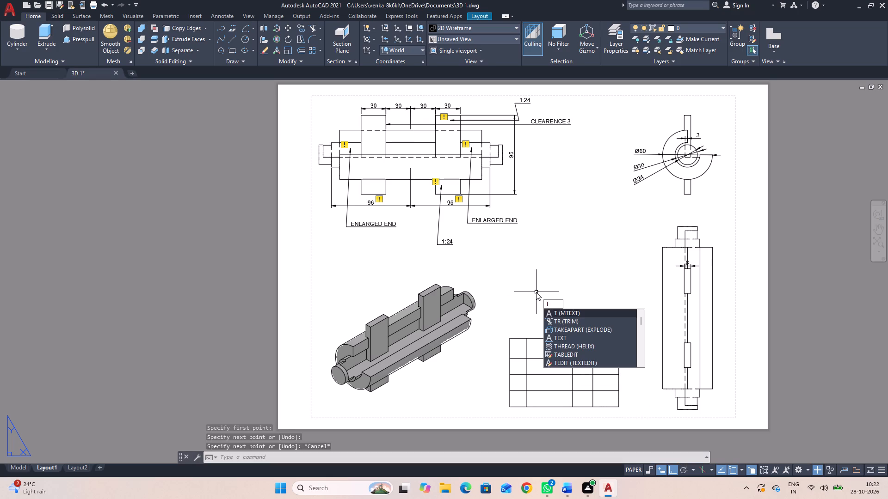
left_click(565, 311)
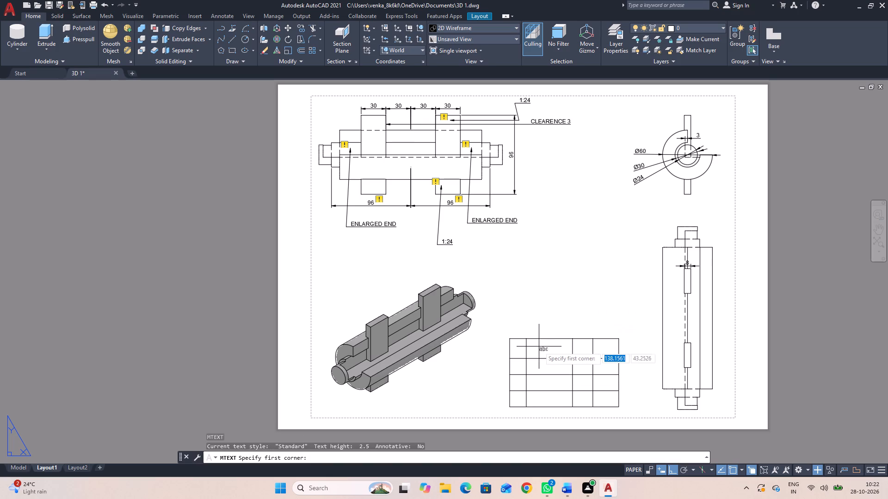
left_click(514, 347)
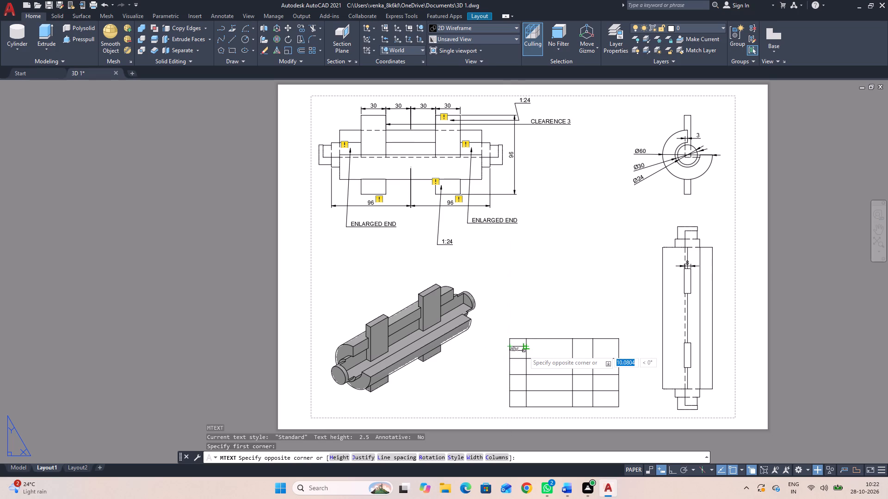
scroll(521, 354, "up", 2)
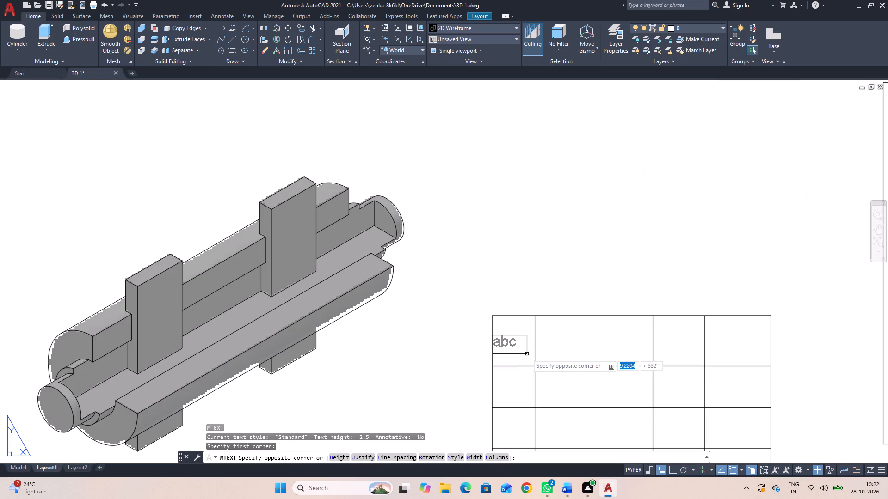
left_click(527, 353)
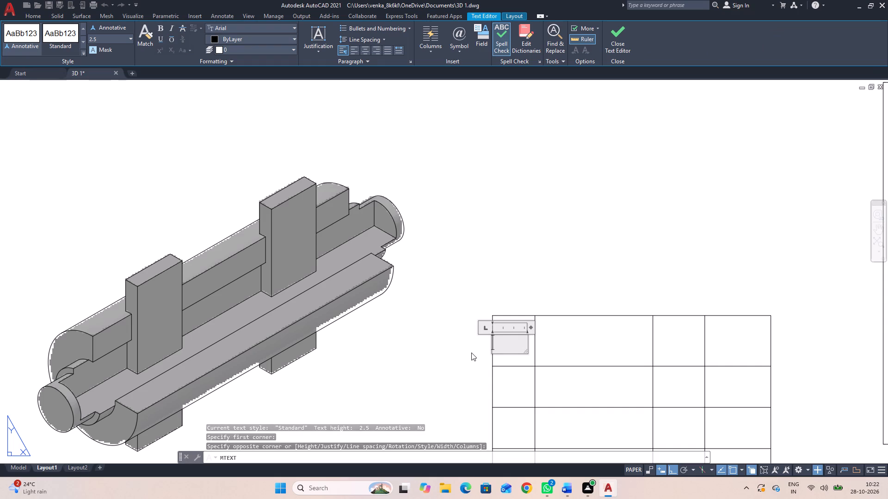
type("ITE")
key("m")
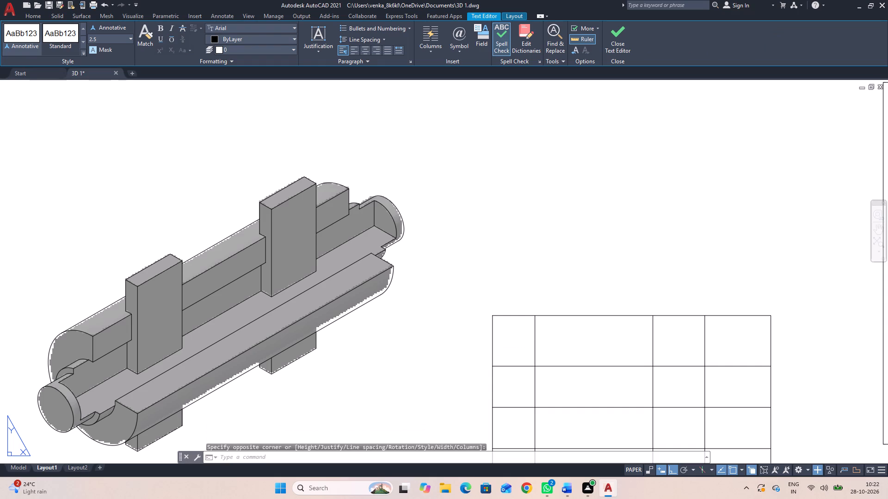
left_click(514, 340)
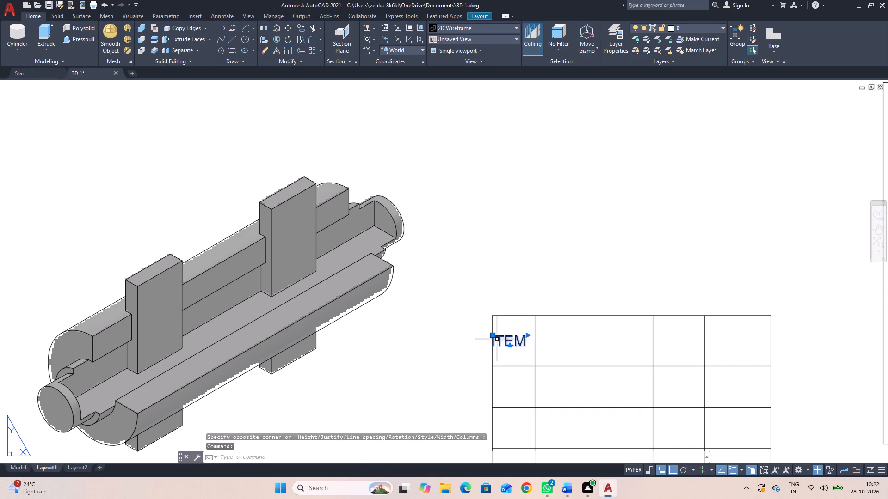
left_click(494, 337)
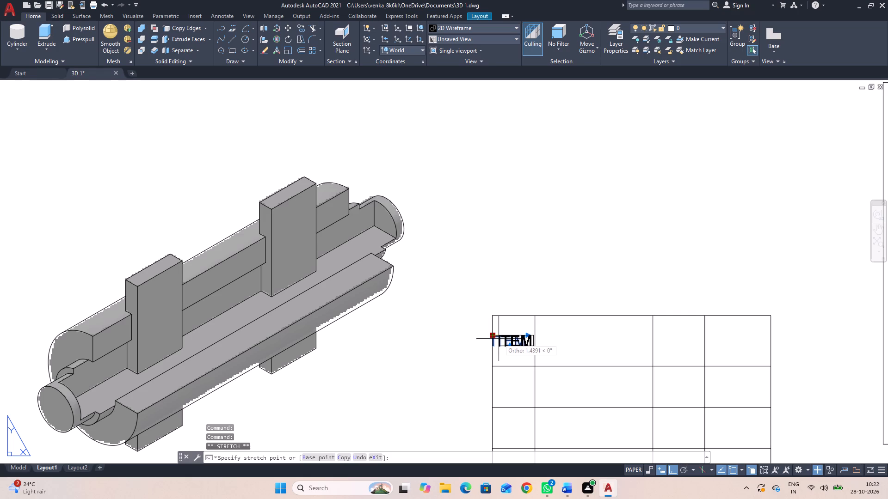
left_click(499, 339)
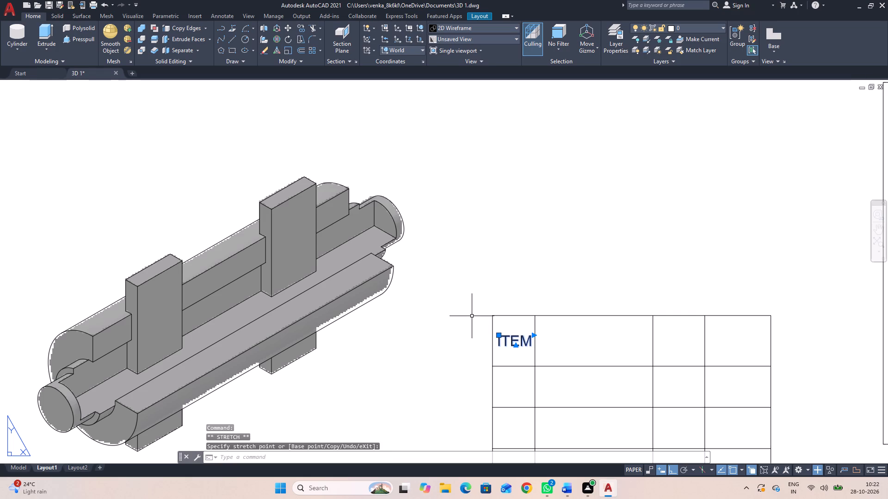
key("Escape")
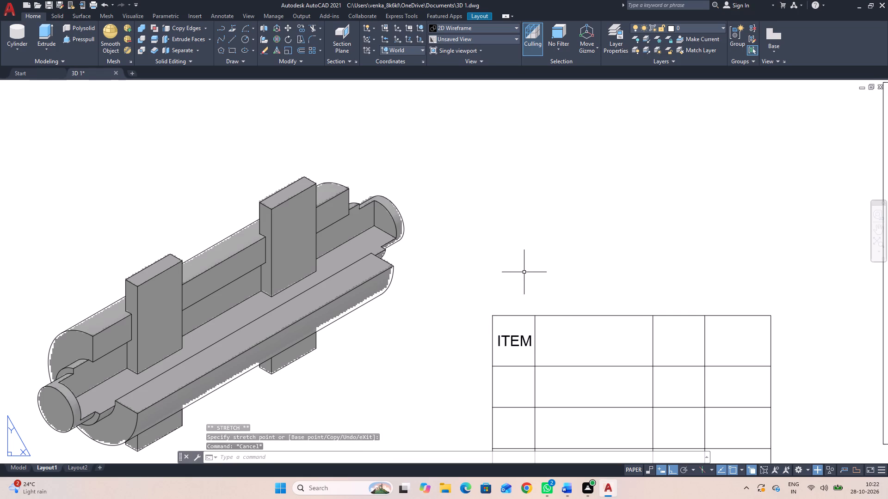
Add the multiline text DESCRIPTION in the second header cell and shift it about 3 units left to fit between the column lines.
key("space")
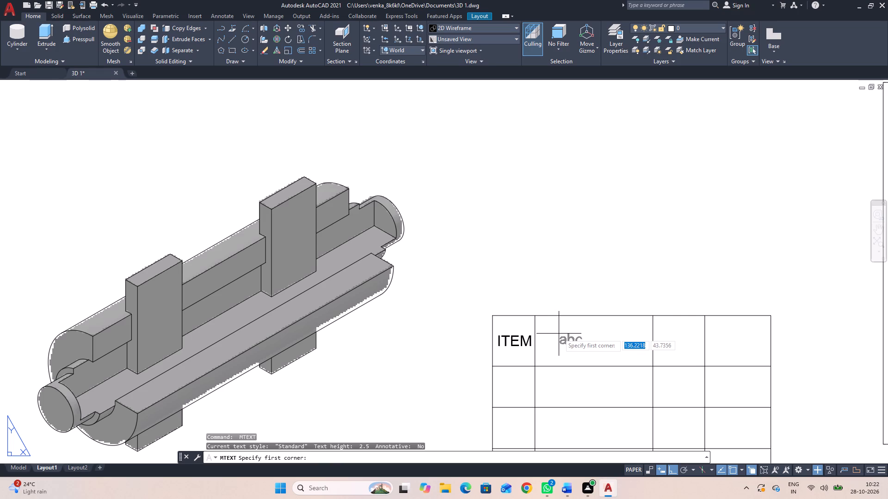
left_click(556, 334)
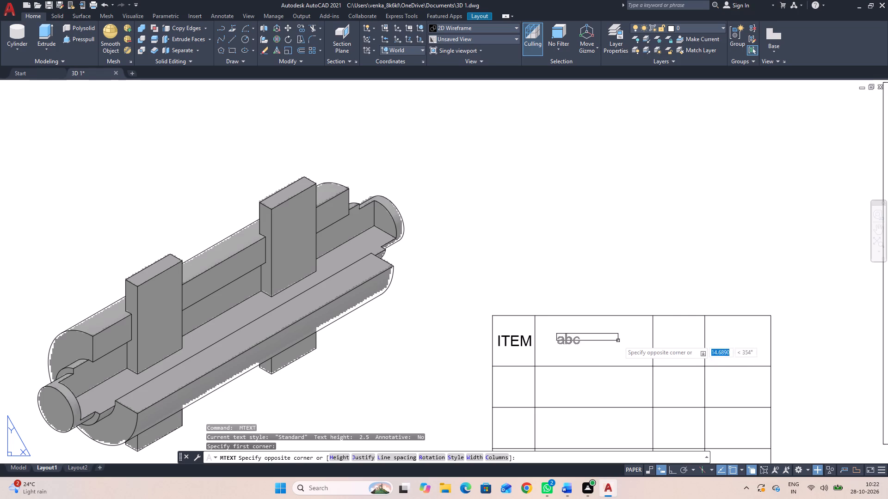
left_click(628, 352)
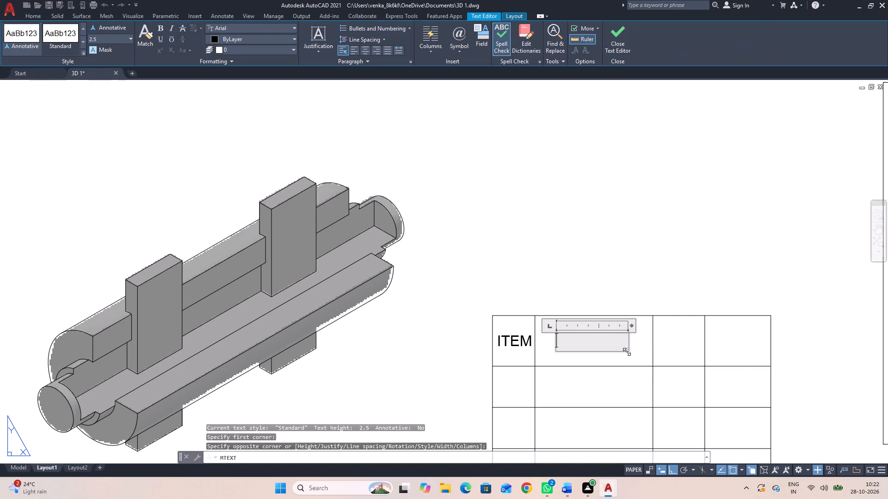
type("DES")
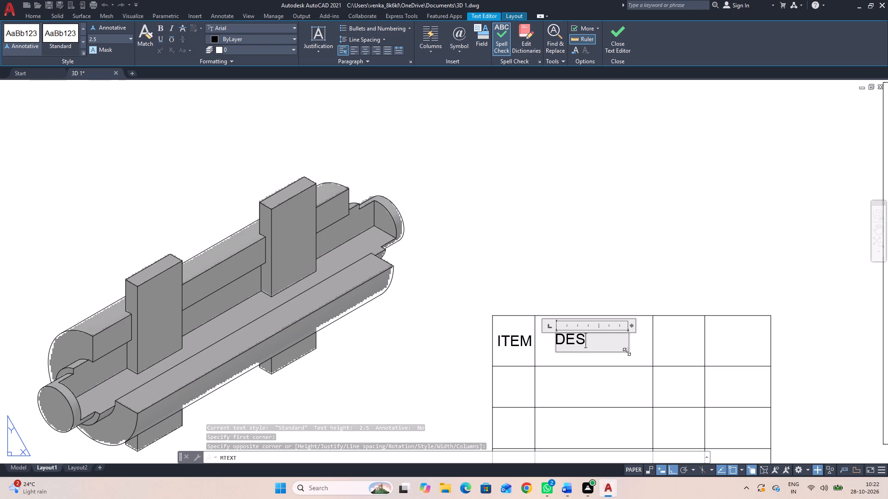
type("CRI")
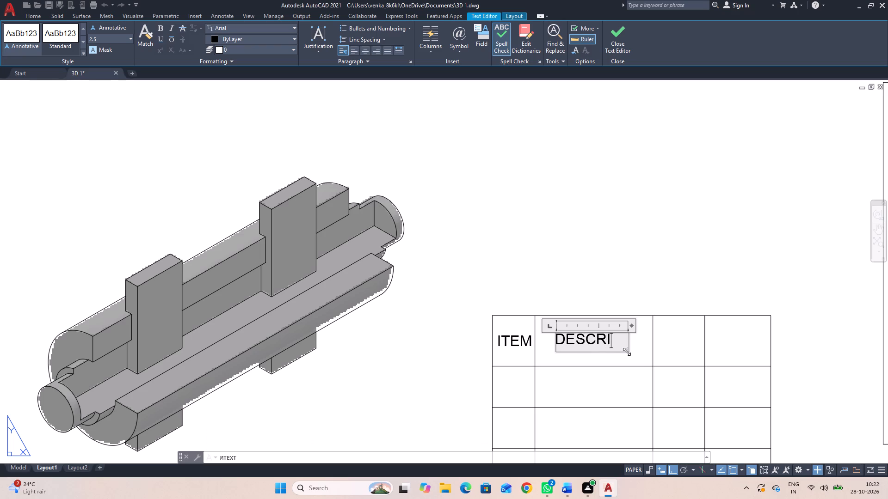
key("p")
type("TIO")
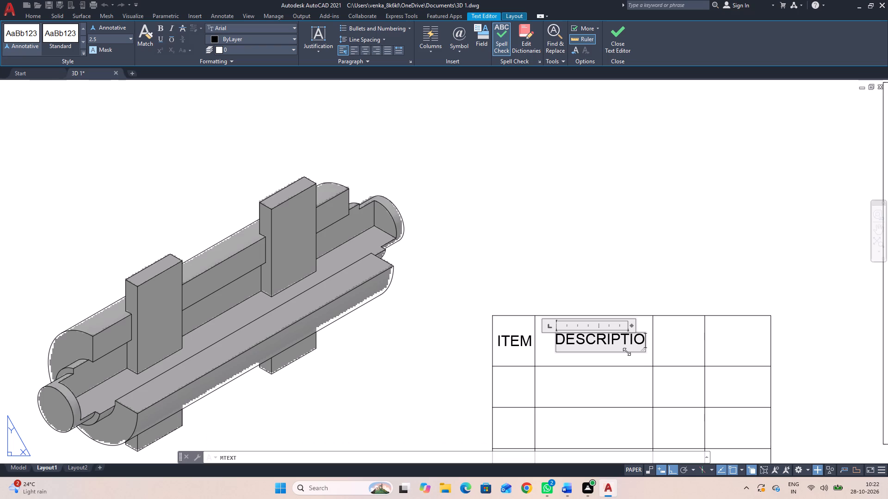
key("n")
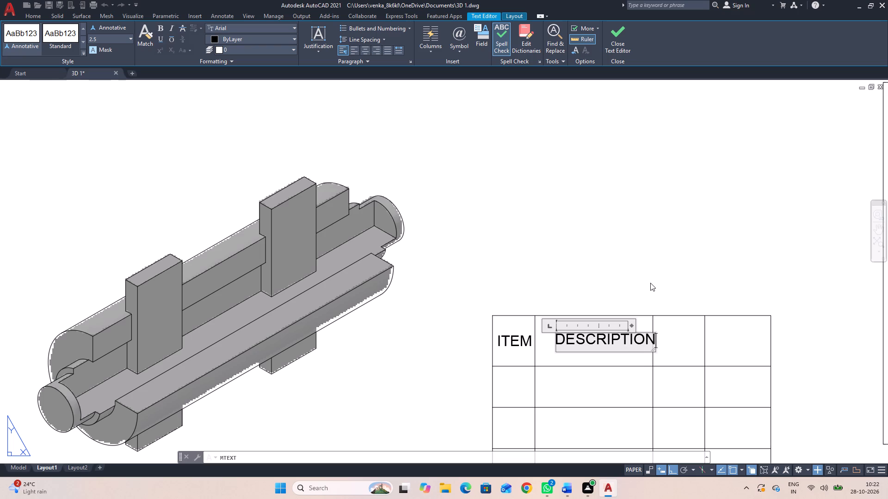
left_click(650, 283)
left_click(597, 341)
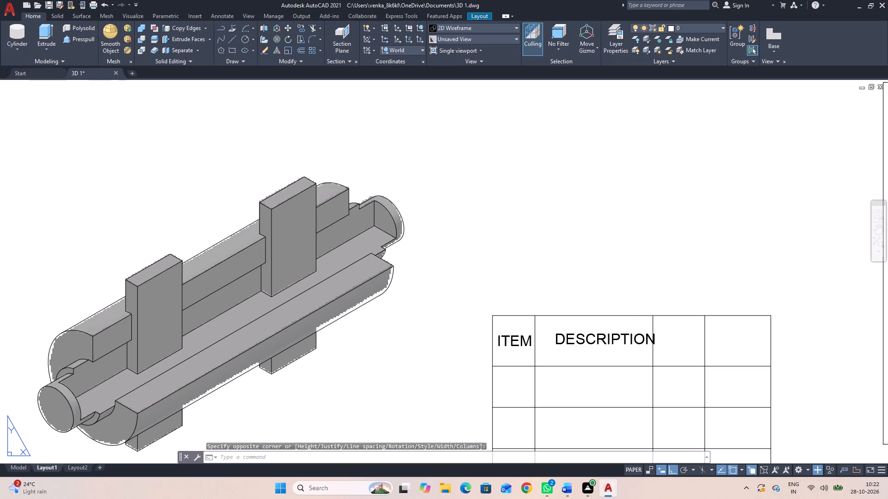
left_click(554, 335)
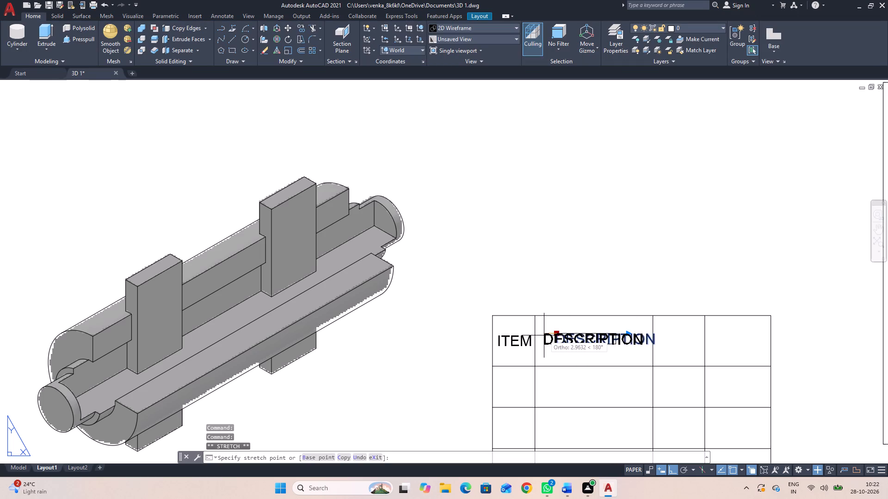
left_click(544, 335)
Add the multiline text QTY in the third header cell and shift it slightly right to centre it in the cell.
key("space")
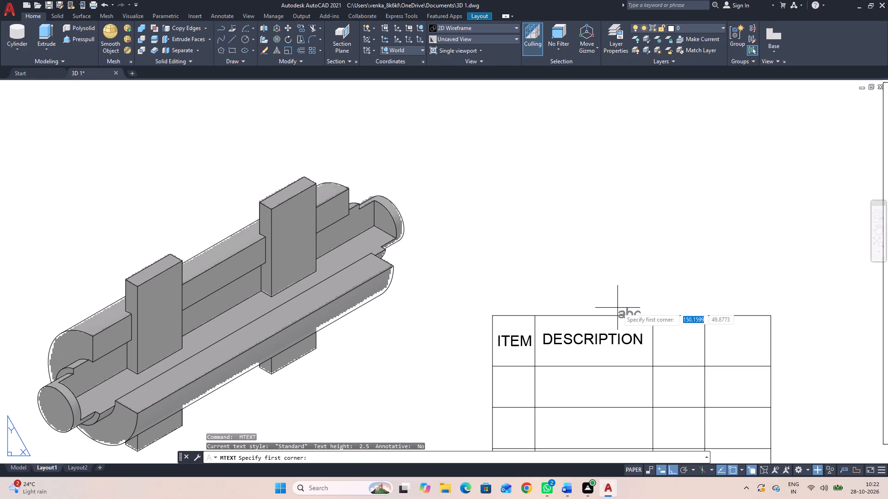
left_click(658, 331)
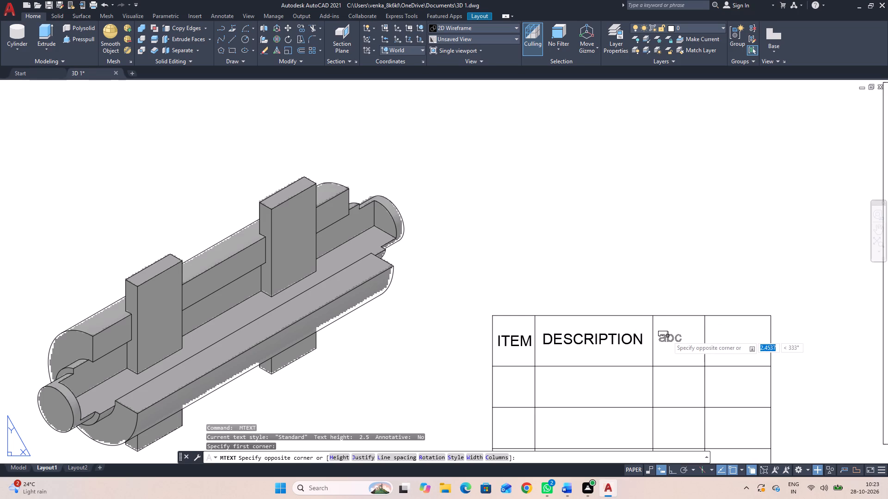
left_click(694, 350)
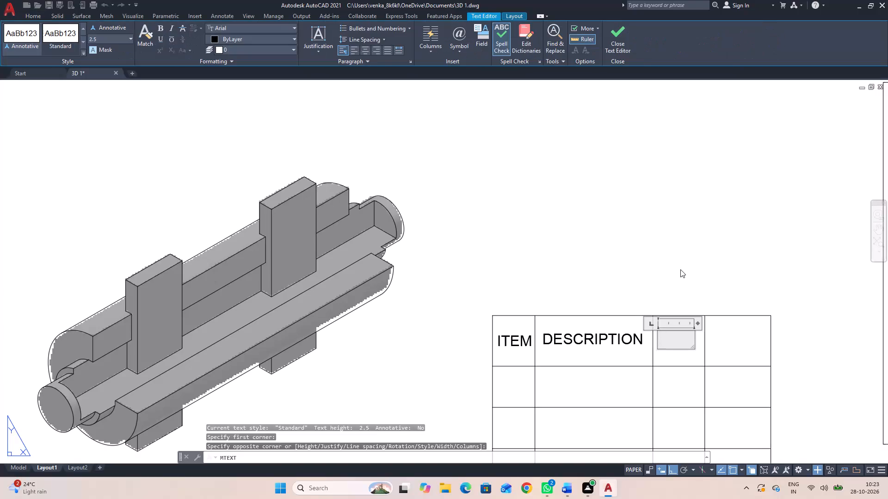
type("QTY")
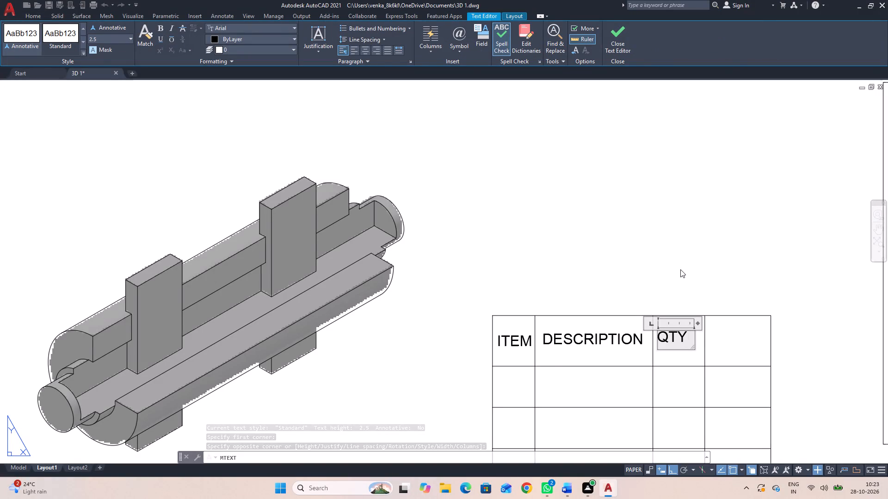
key("space")
left_click(680, 269)
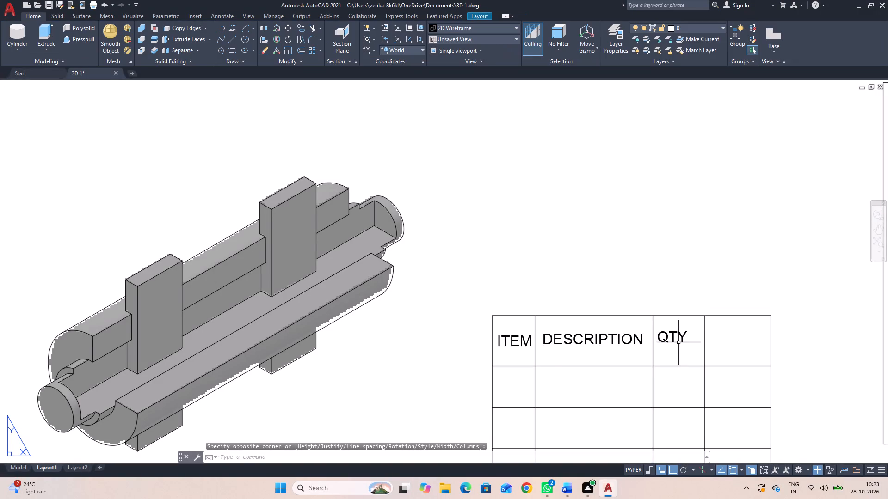
left_click(674, 340)
left_click(658, 330)
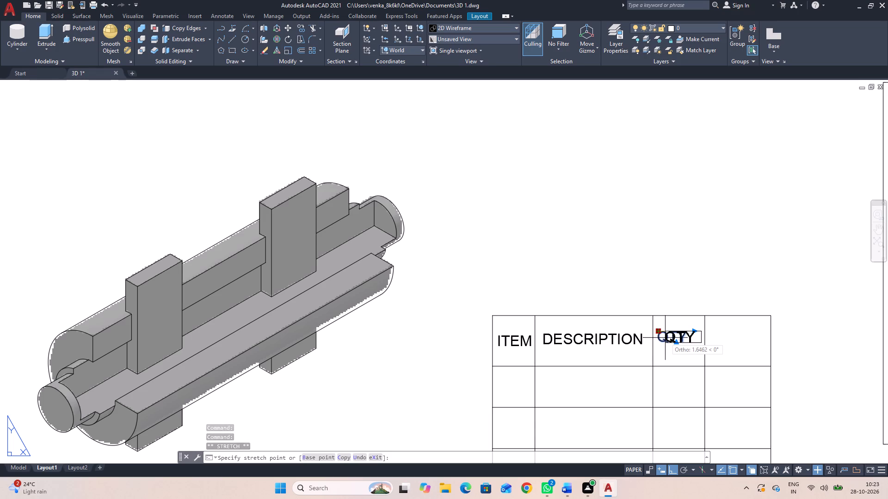
left_click(666, 337)
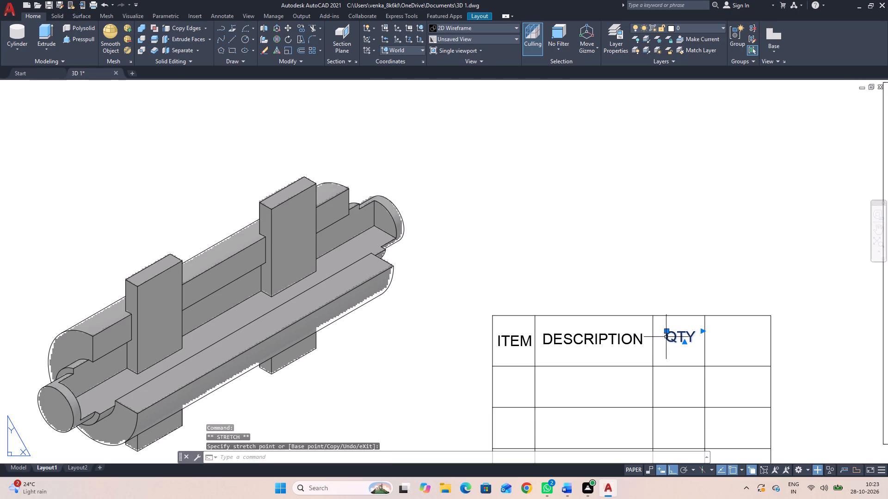
left_click(639, 335)
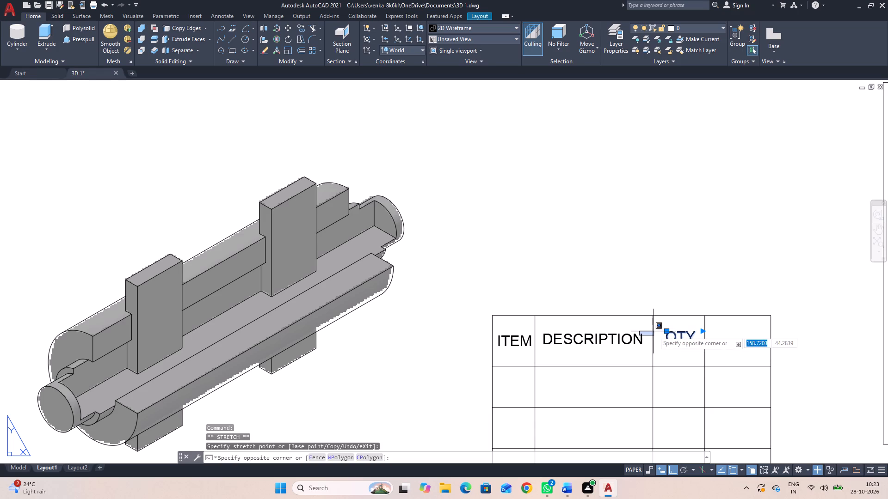
key("Escape")
Add the multiline text MATERIAL in the last header cell of the table, starting at the cell's left edge.
key("space")
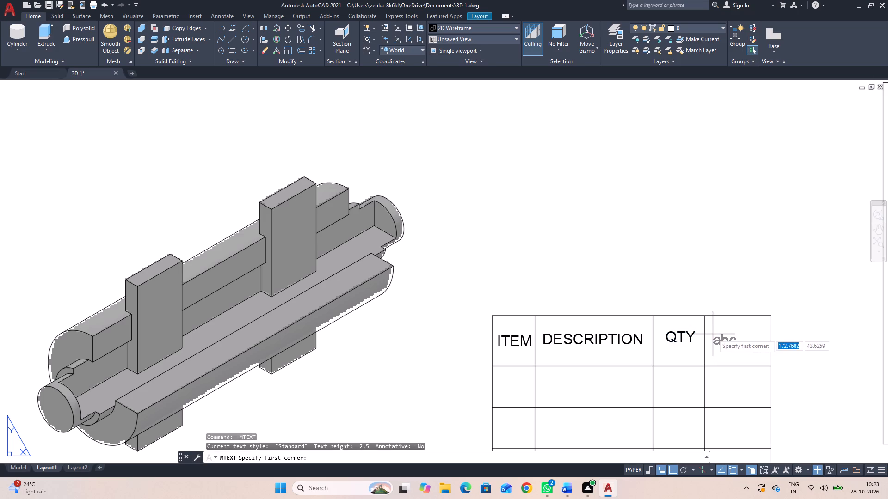
left_click(709, 332)
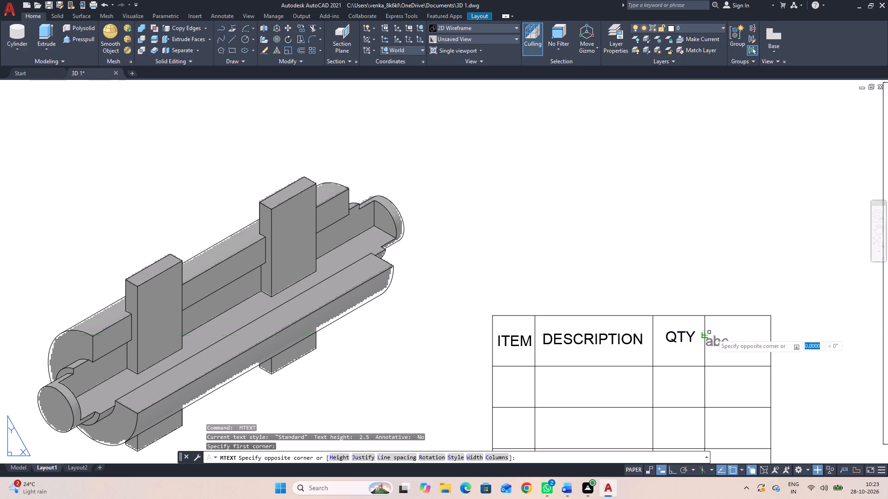
left_click(767, 354)
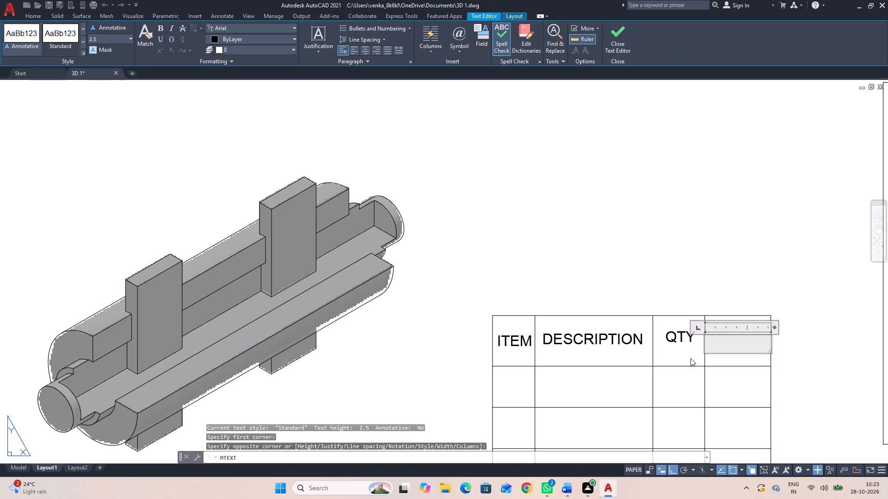
type("MATERI")
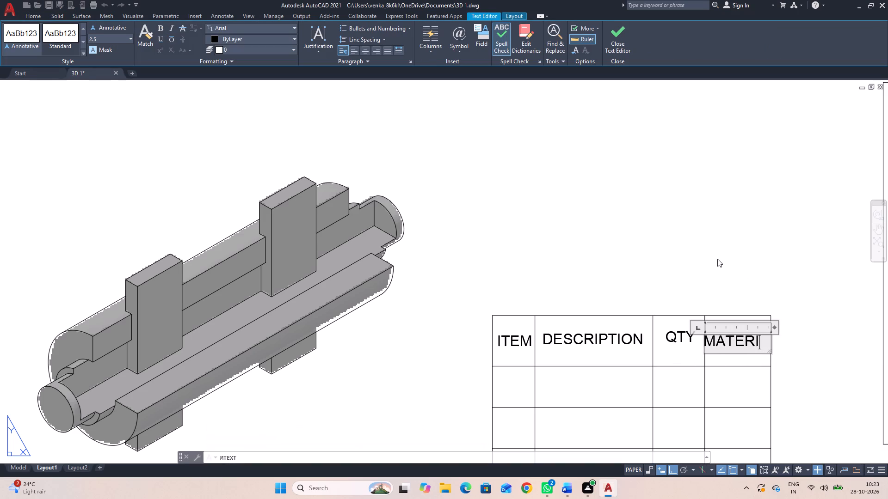
type("AL")
left_click(741, 272)
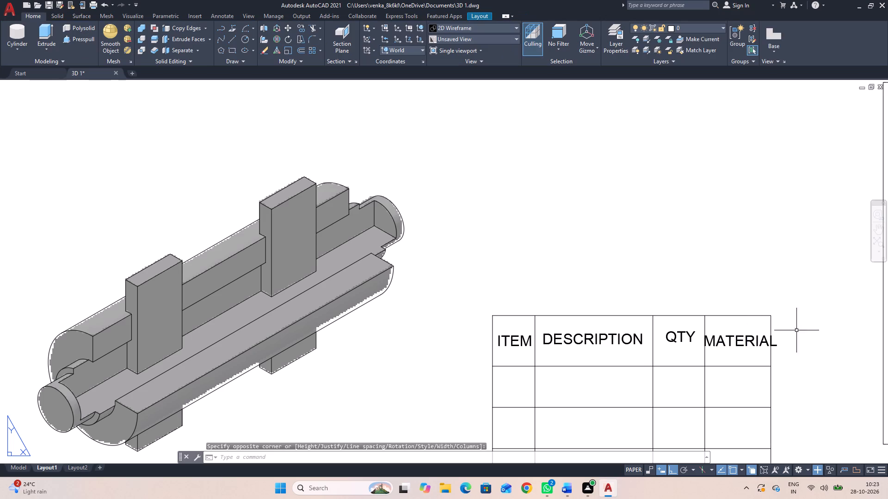
scroll(801, 332, "down", 1)
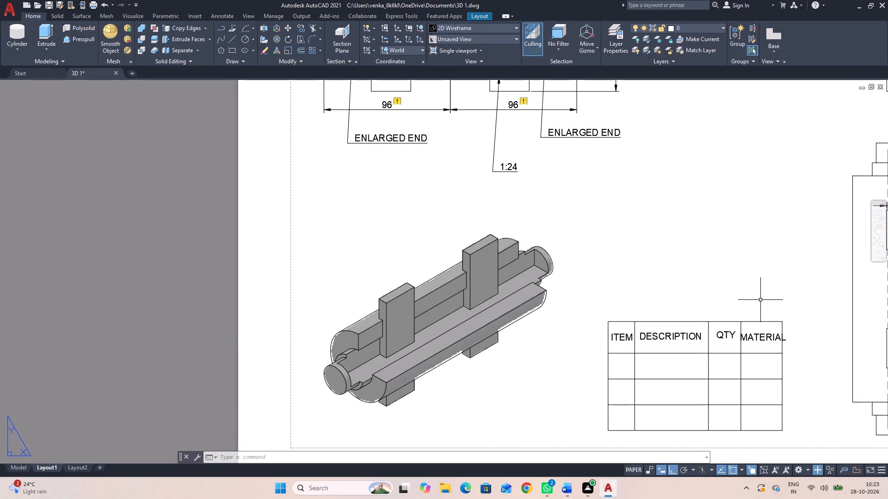
Offset the table's right border line outward by about 4.5 units to widen the MATERIAL column.
type("O")
key("space")
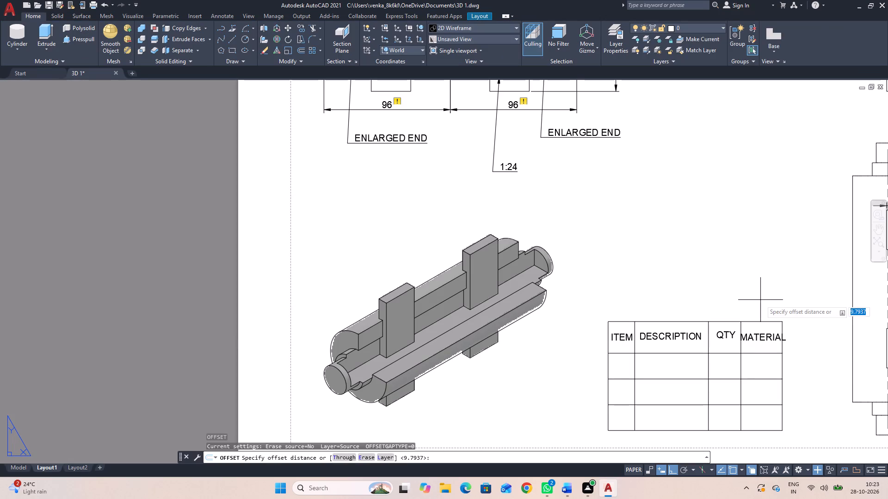
left_click(782, 365)
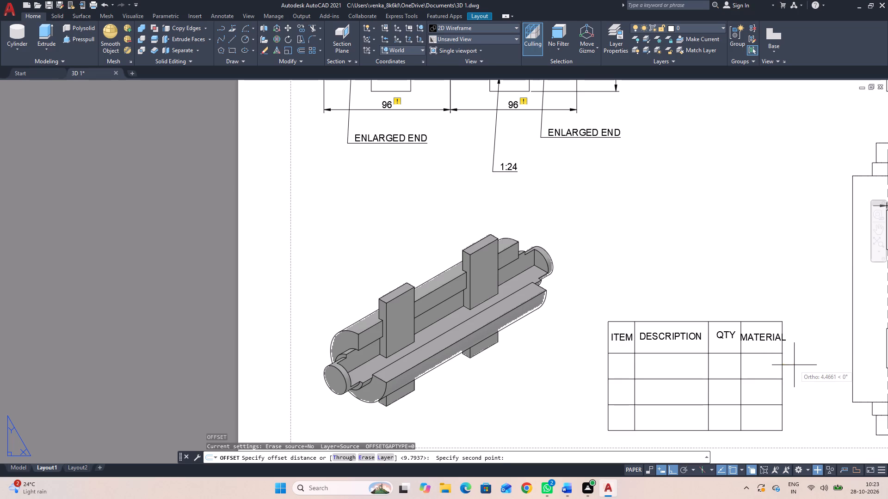
left_click(794, 365)
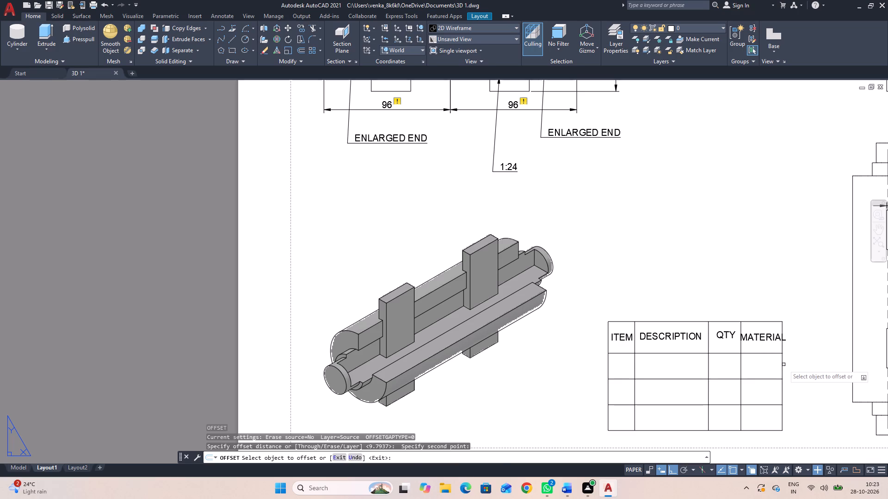
left_click(783, 365)
left_click(809, 363)
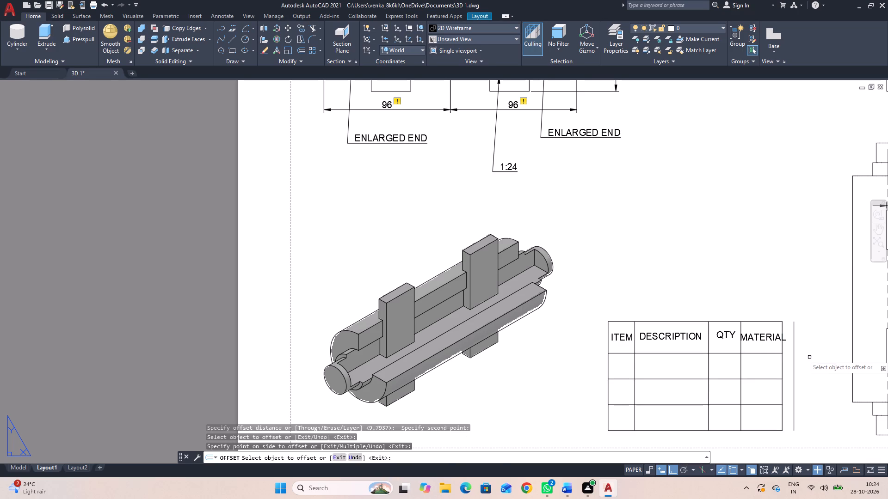
key("Escape")
Fillet the table's top and bottom border lines to the new outer vertical line with sharp corners.
type("F")
key("space")
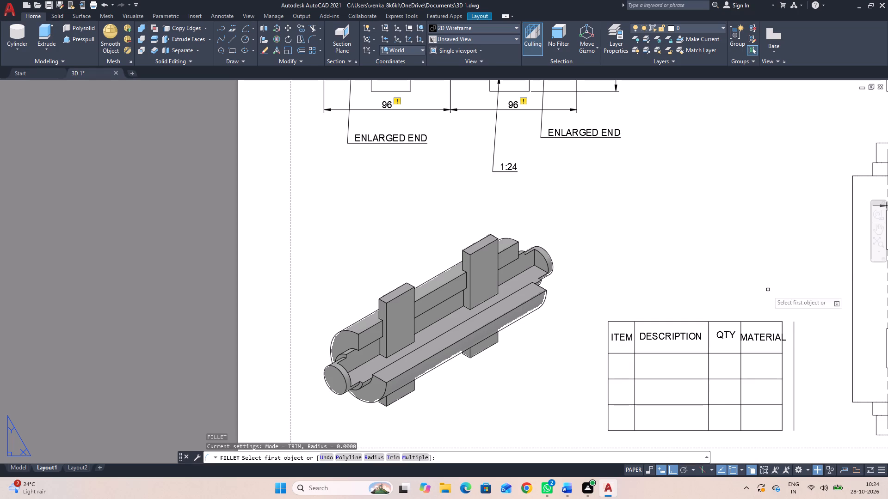
left_click(763, 320)
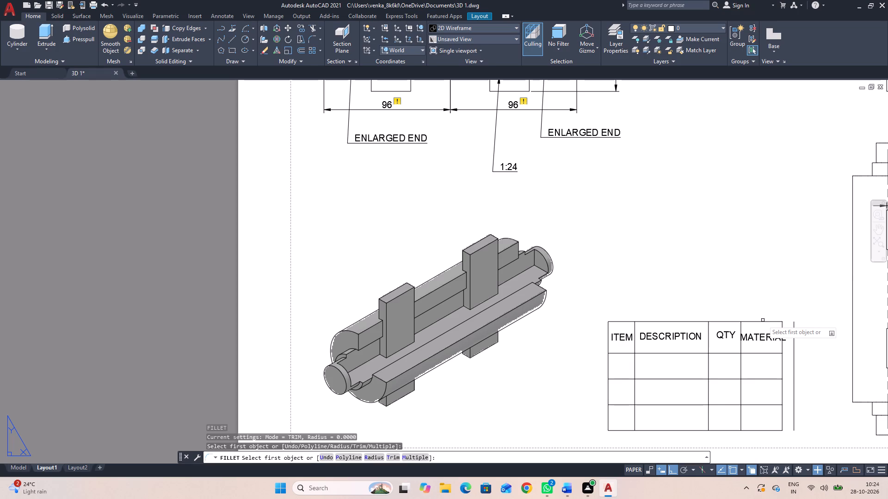
left_click(763, 321)
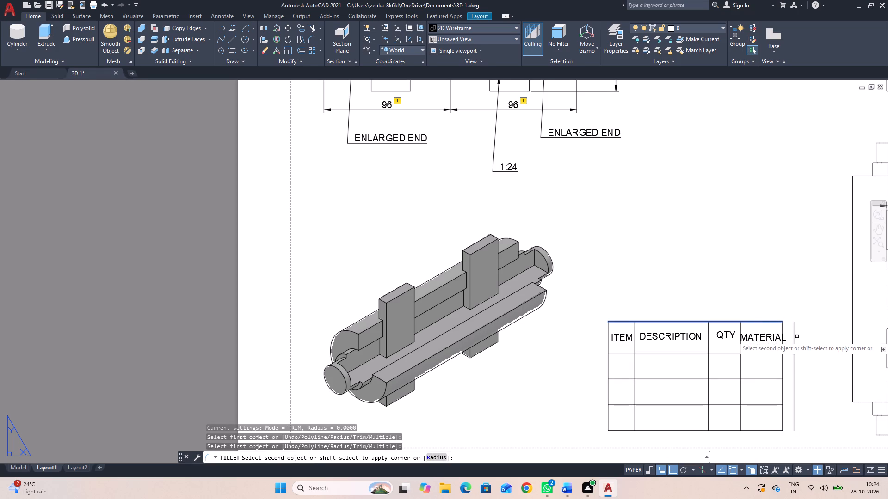
left_click(793, 336)
left_click(794, 336)
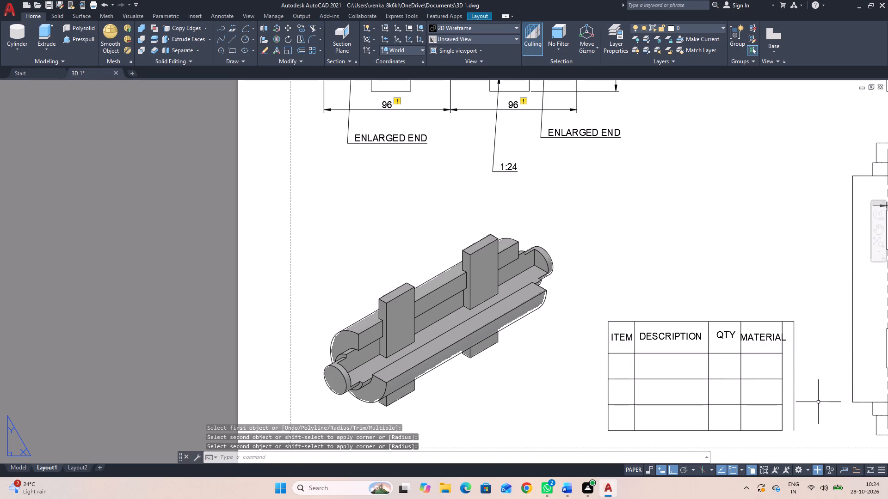
key("space")
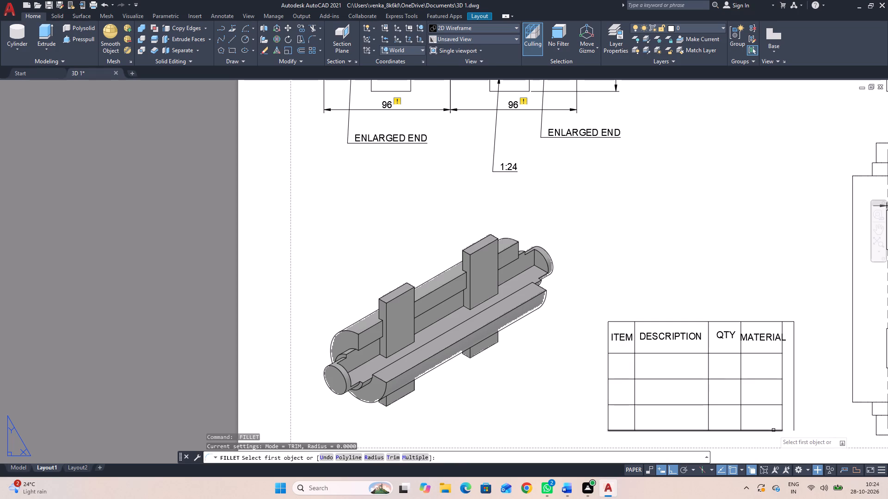
left_click(773, 430)
left_click(795, 426)
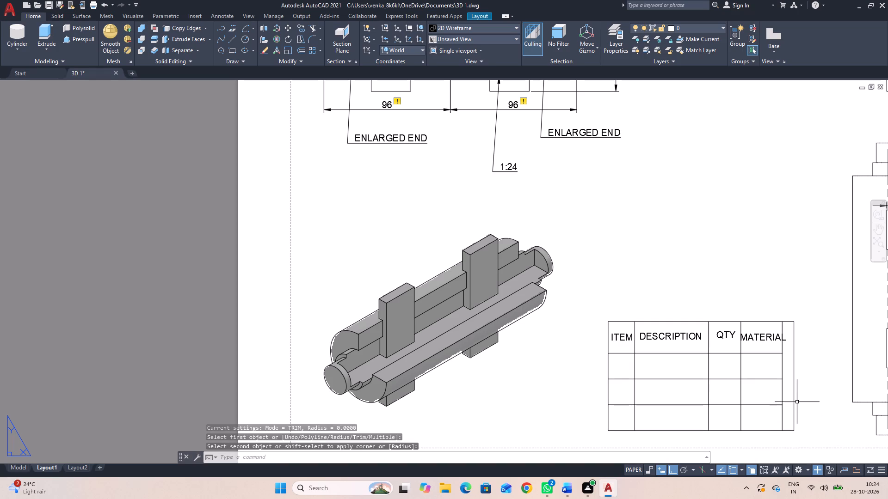
key("Escape")
Extend the table's three inner horizontal row lines to the new right border line.
type("EX")
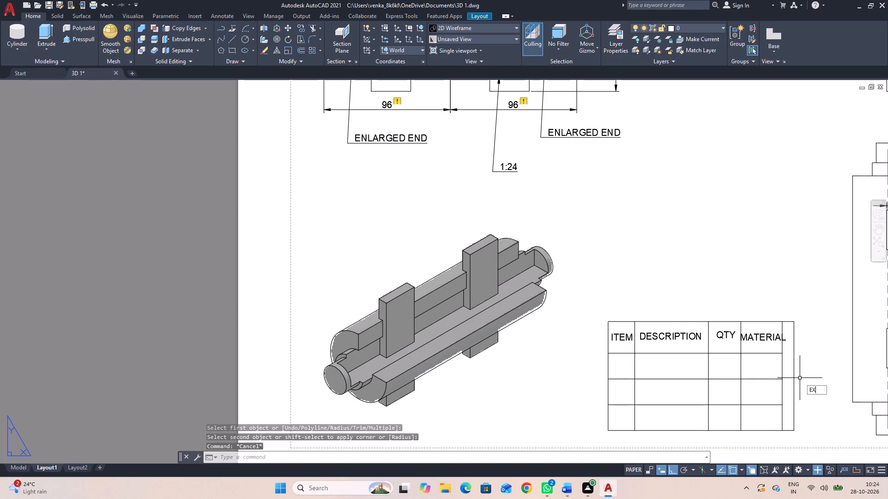
key("space")
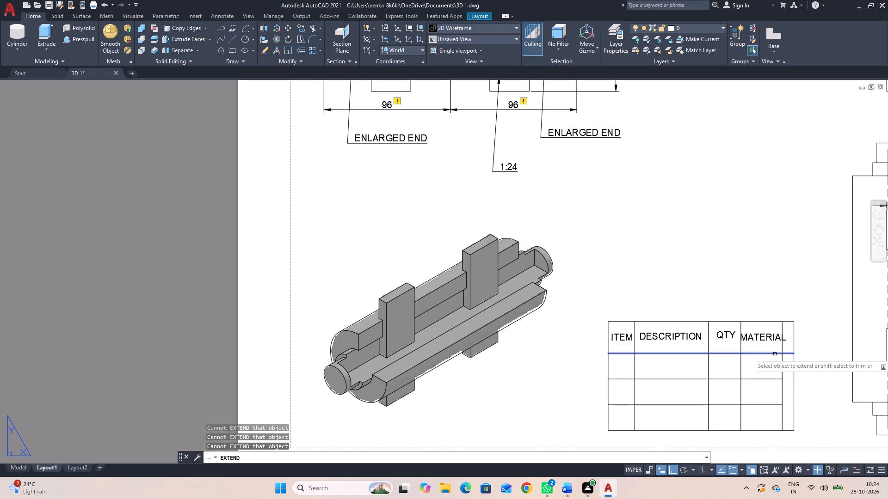
left_click(775, 354)
left_click(778, 380)
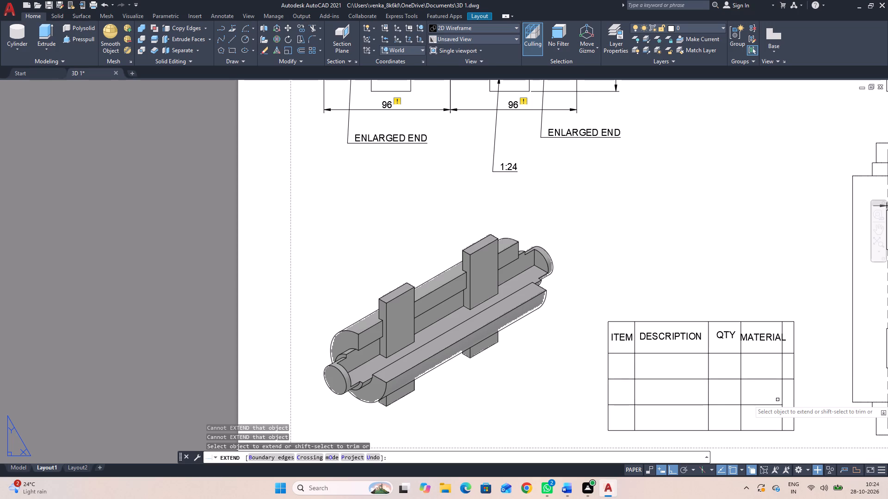
left_click(776, 405)
key("Escape")
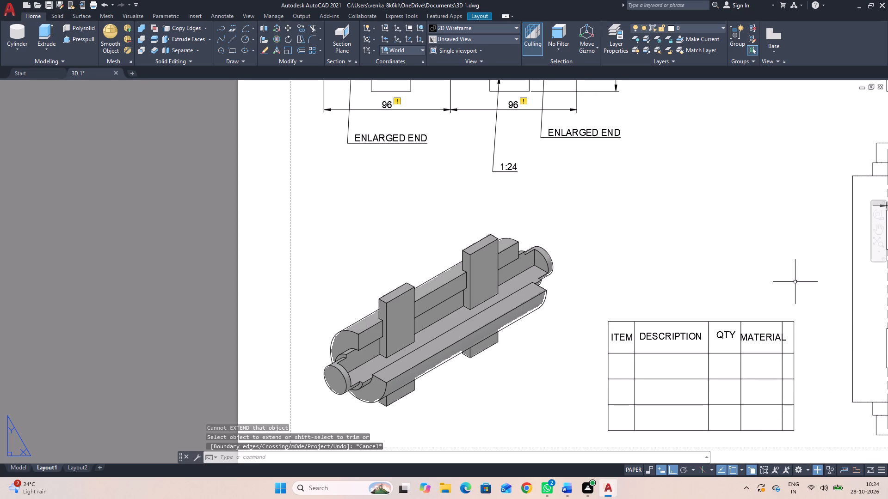
Delete the former right border line that crosses the MATERIAL column.
left_click(782, 345)
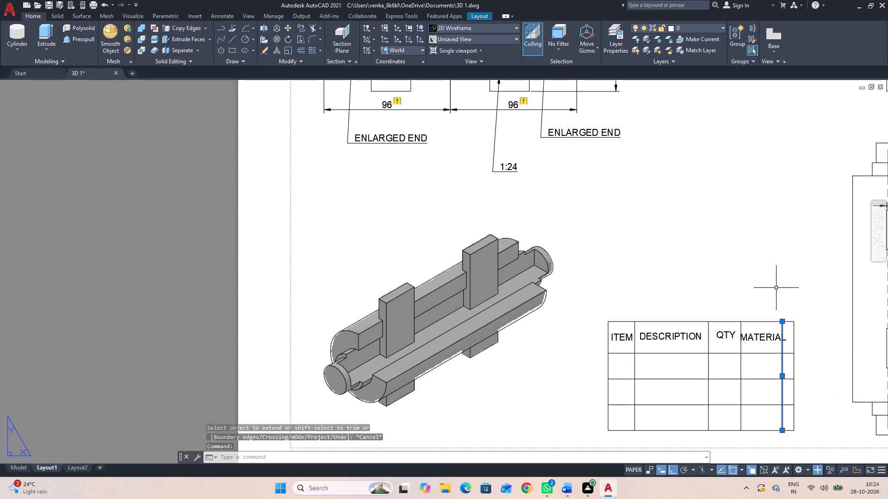
key("Delete")
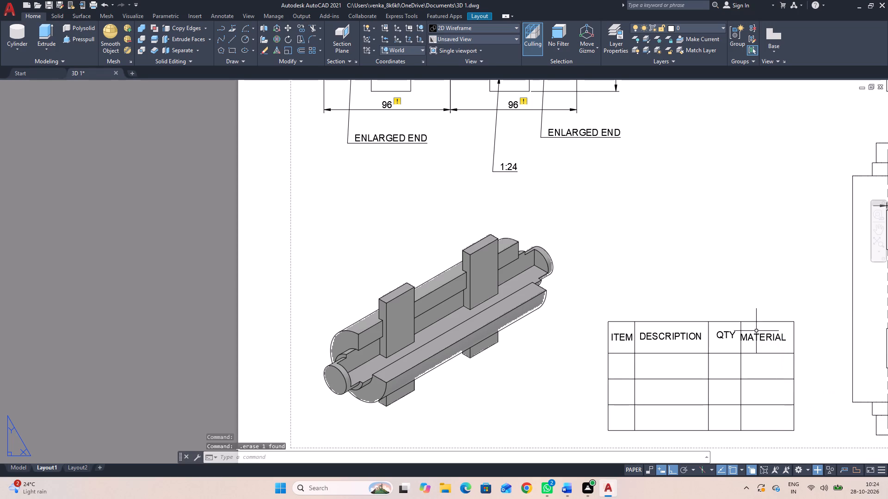
Shift the MATERIAL header text about 2.1 units horizontally right so it fits inside the widened cell.
left_click(757, 335)
left_click(742, 333)
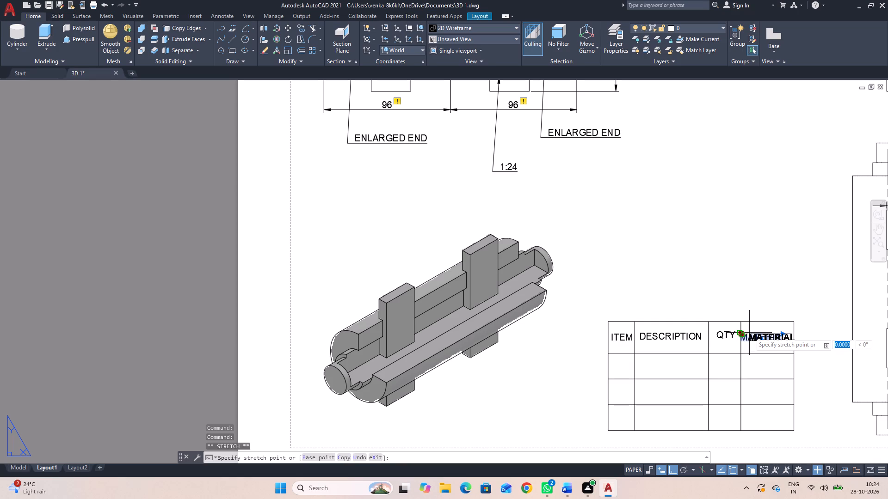
left_click(746, 333)
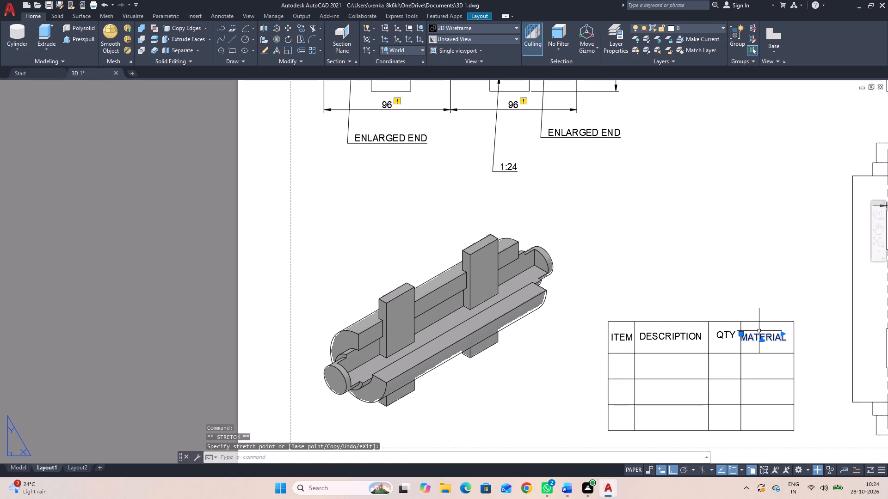
left_click(742, 332)
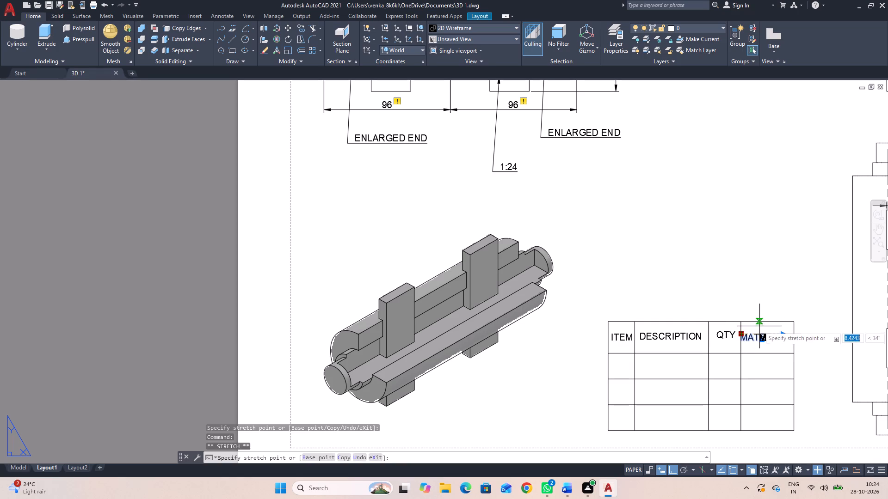
key("F8")
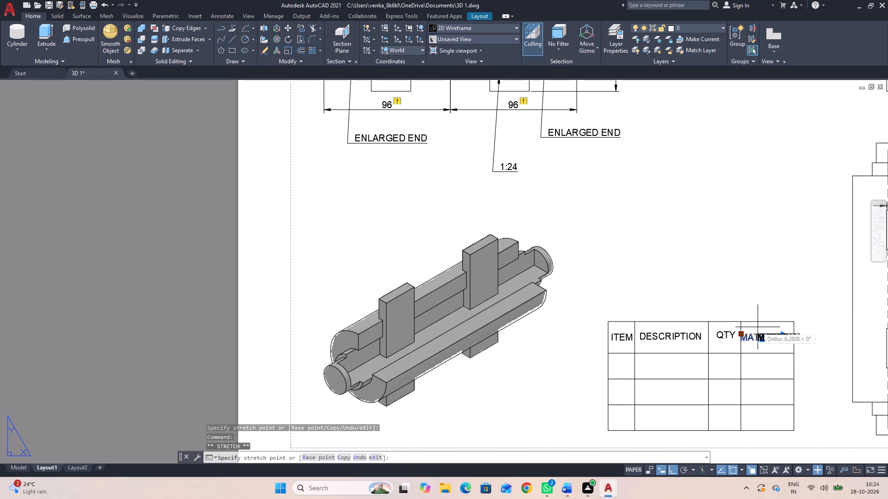
scroll(753, 330, "up", 3)
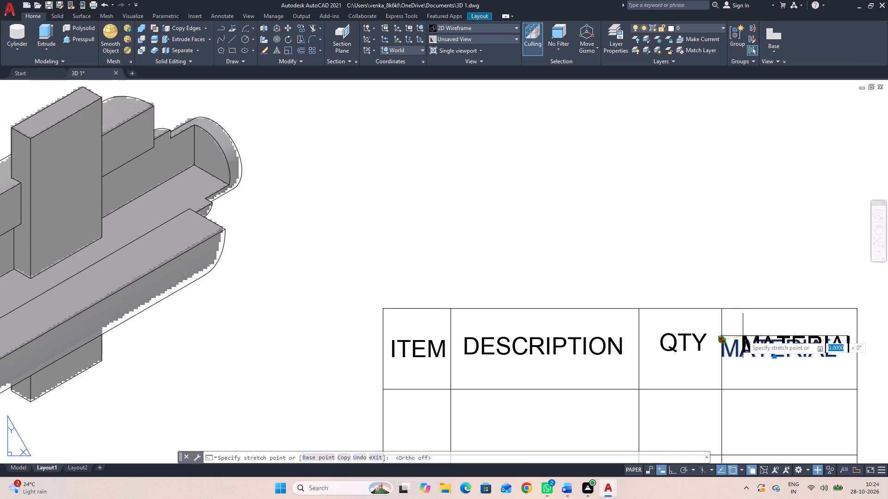
left_click(743, 336)
left_click(724, 338)
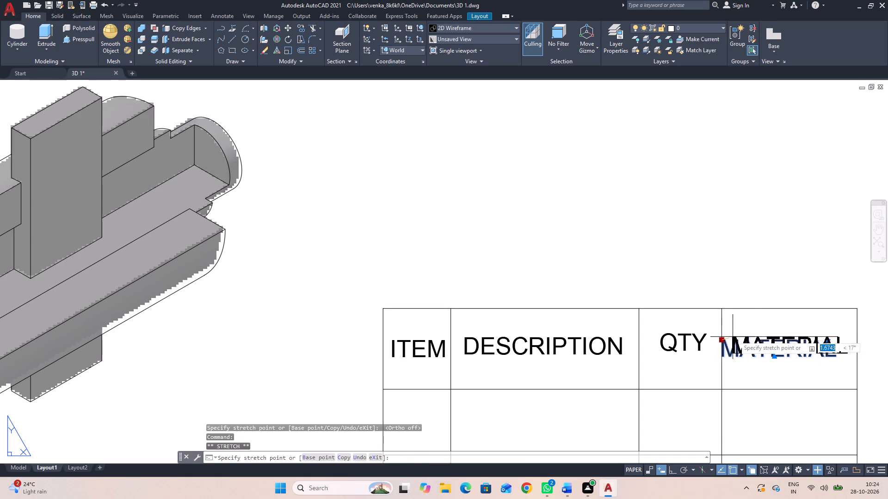
left_click(741, 332)
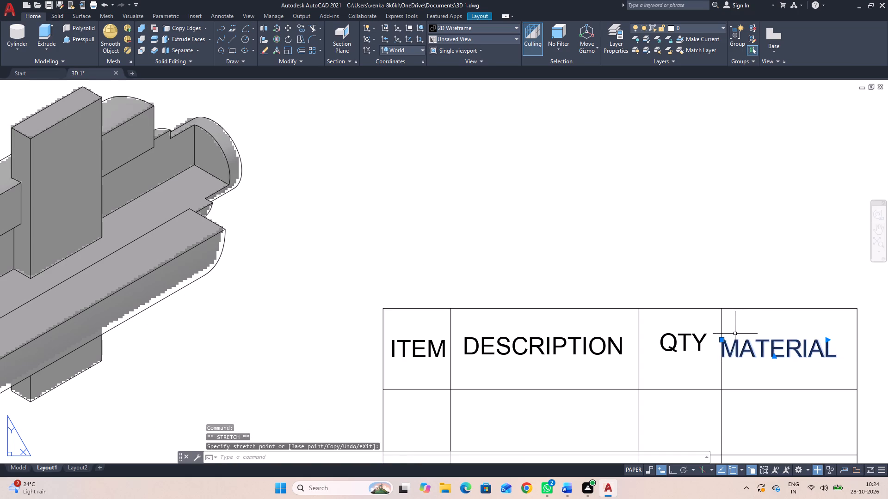
left_click(721, 340)
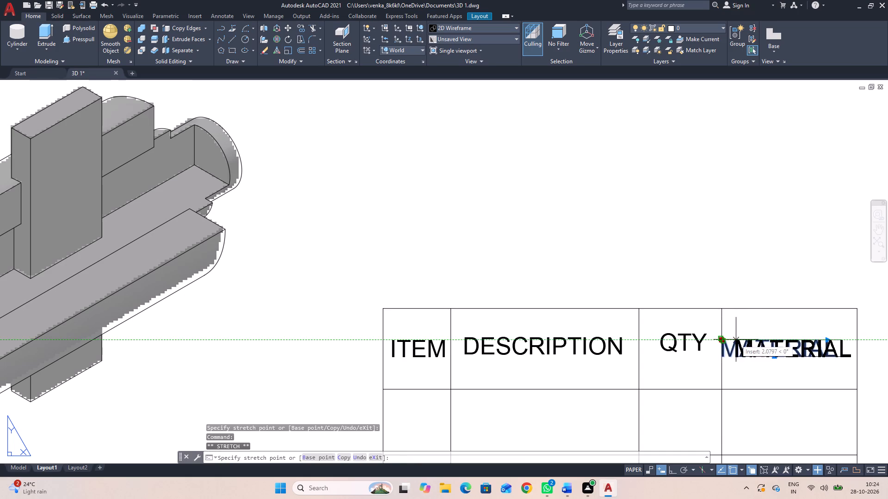
left_click(736, 340)
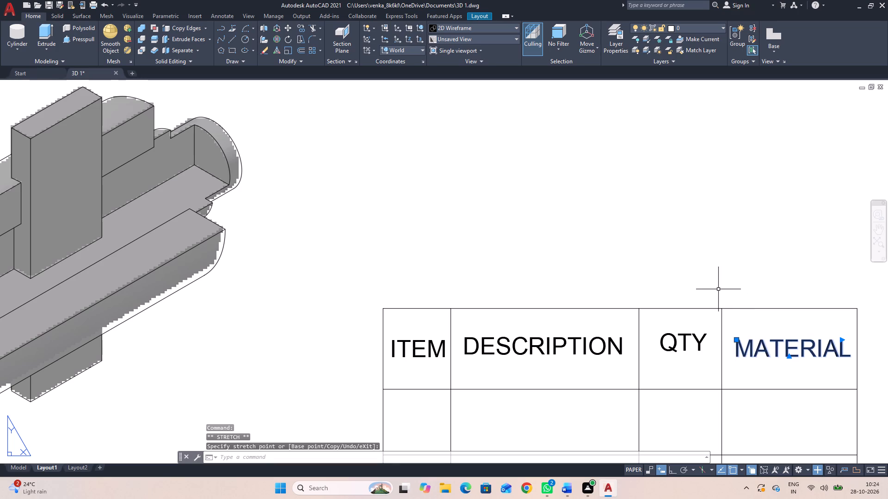
key("Escape")
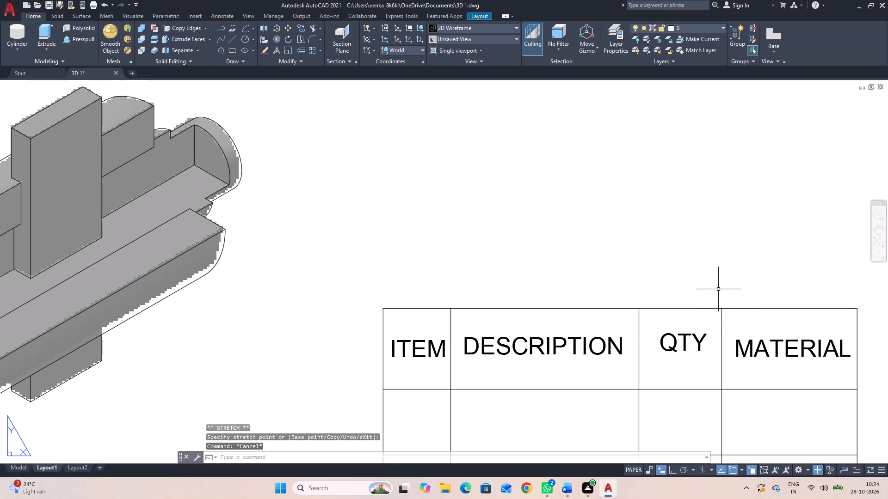
Move the QTY header text about 1.7 units left and slightly down to line up with the other headers.
left_click(677, 338)
left_click(661, 334)
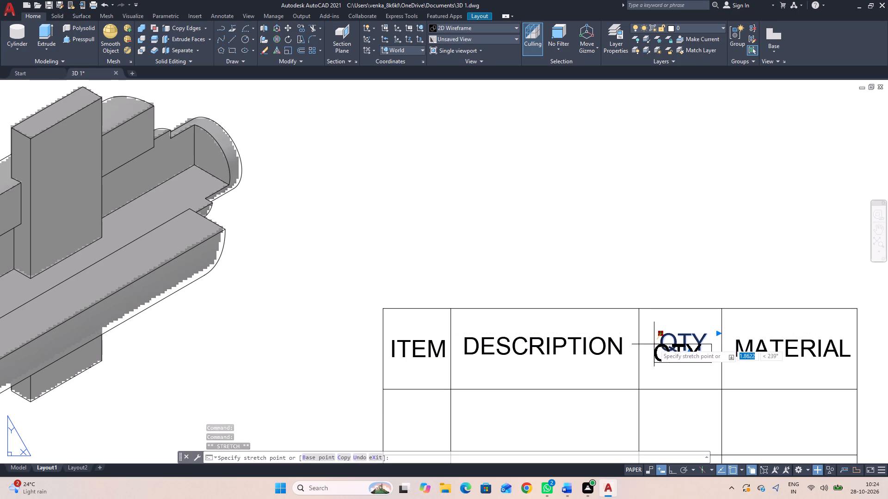
scroll(651, 340, "up", 2)
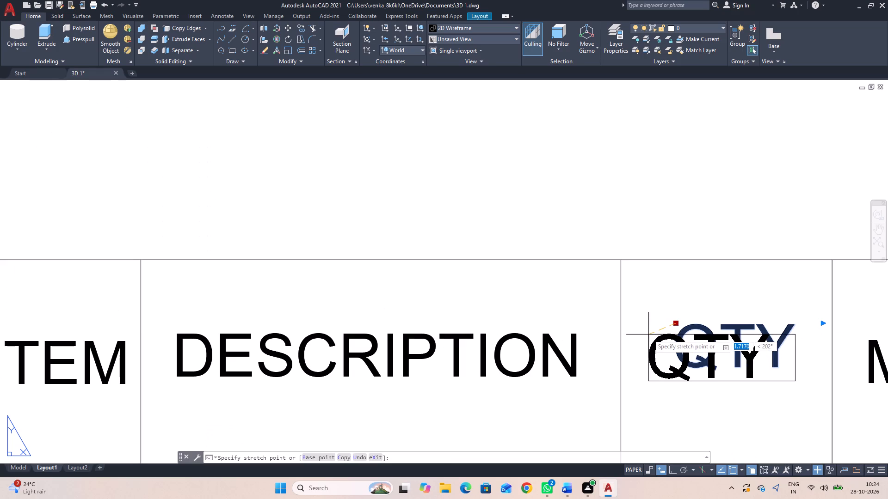
left_click(648, 335)
scroll(669, 335, "down", 3)
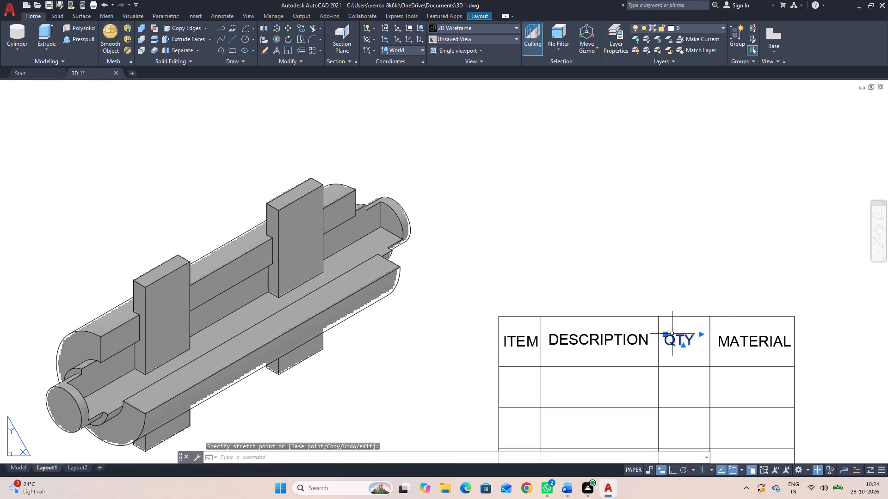
key("Escape")
Add the multiline text "1." in the first empty cell under the ITEM header.
scroll(669, 292, "down", 1)
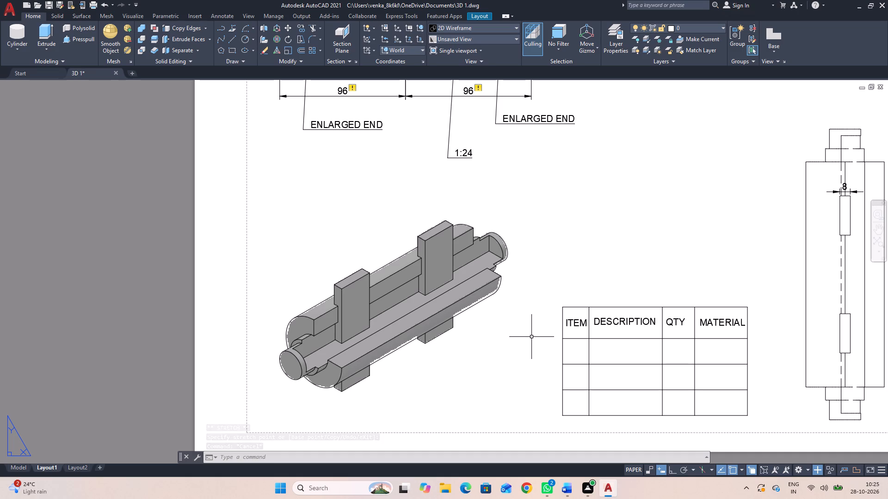
key("t")
left_click(567, 355)
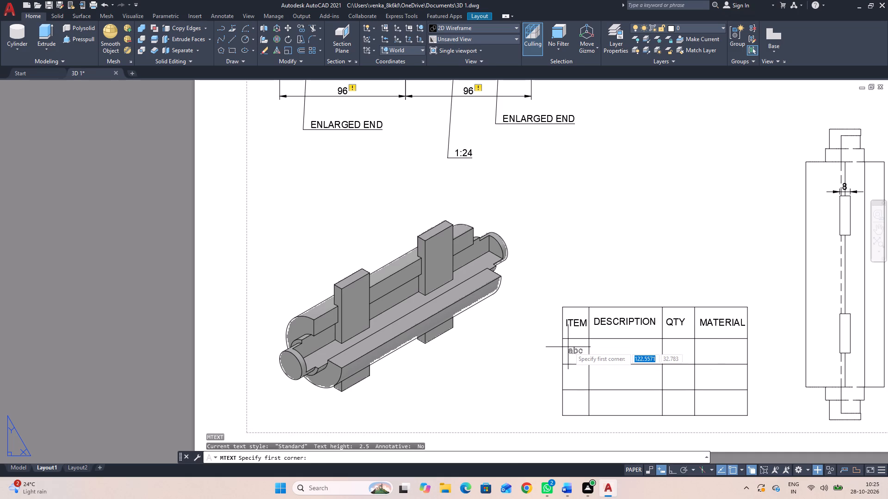
left_click(570, 347)
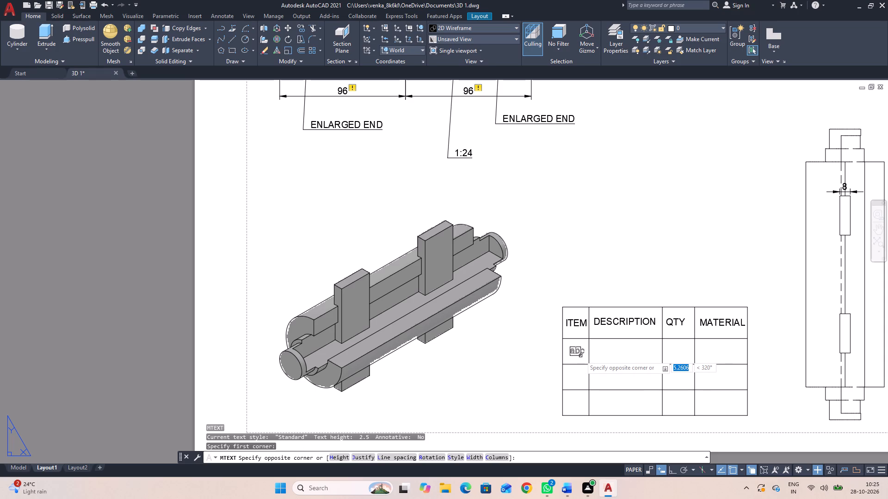
left_click(582, 358)
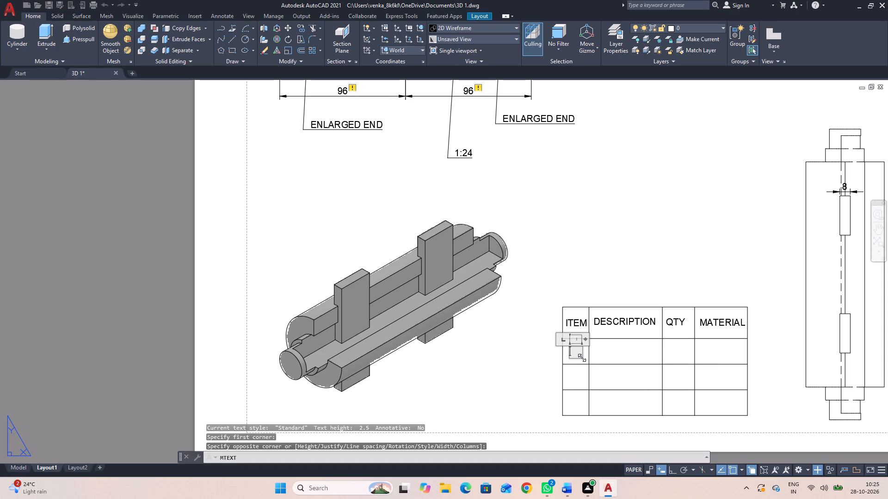
key("1")
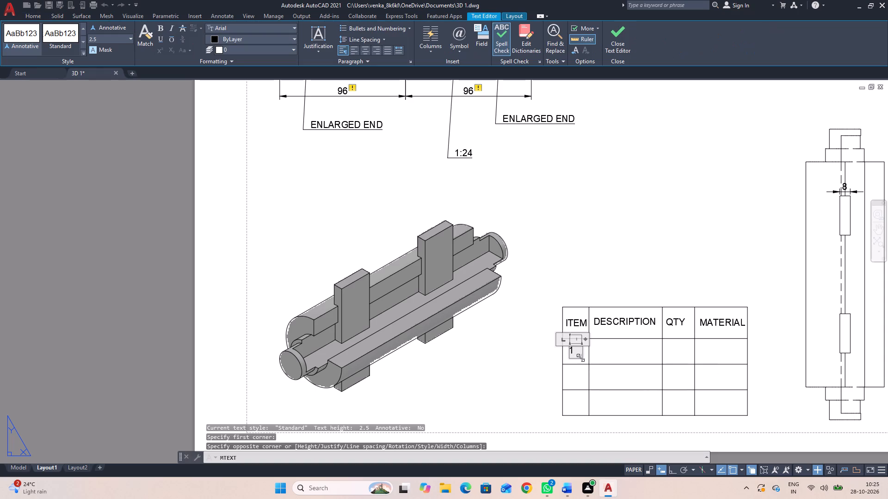
key("period")
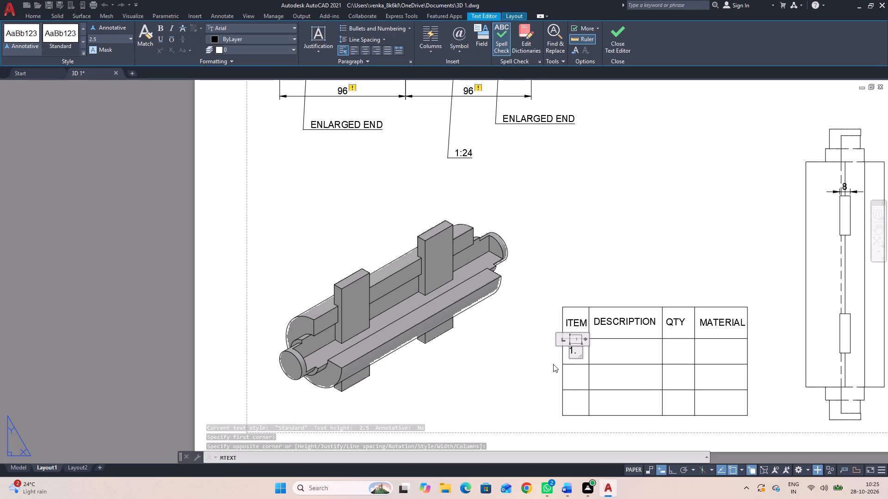
left_click(546, 361)
Add the multiline text "2." in the ITEM column's second row, below "1.".
key("space")
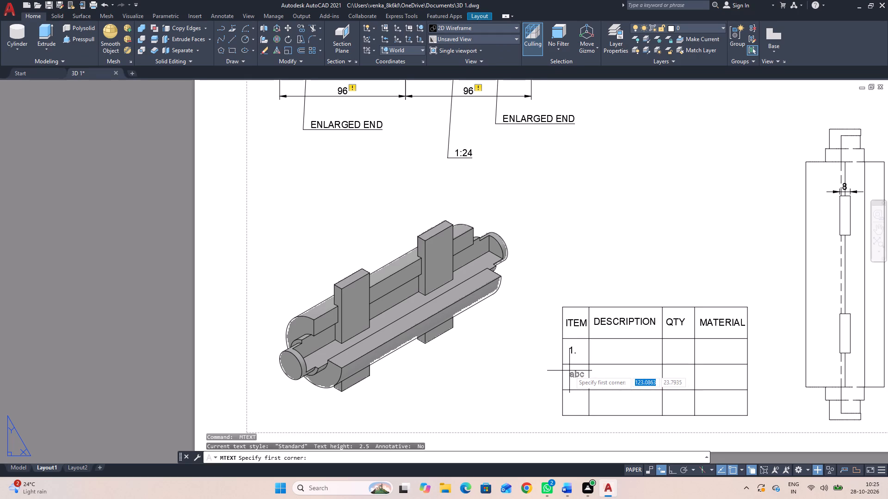
left_click(567, 371)
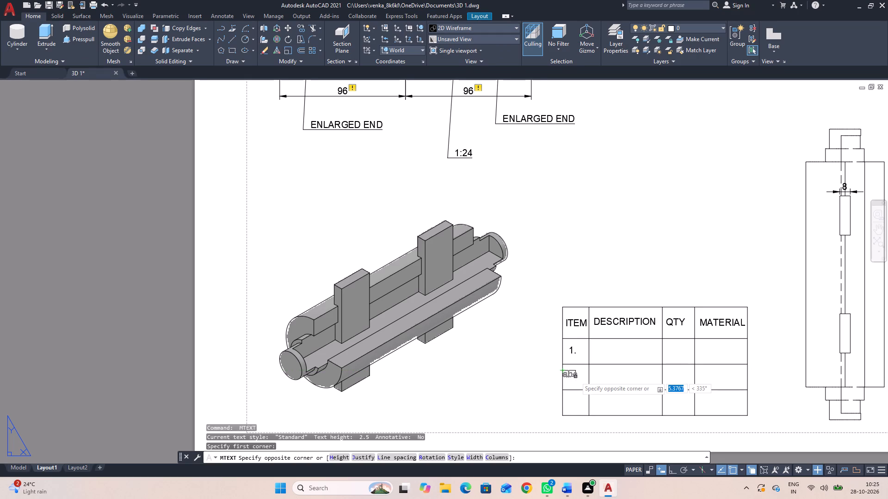
key("Escape")
key("space")
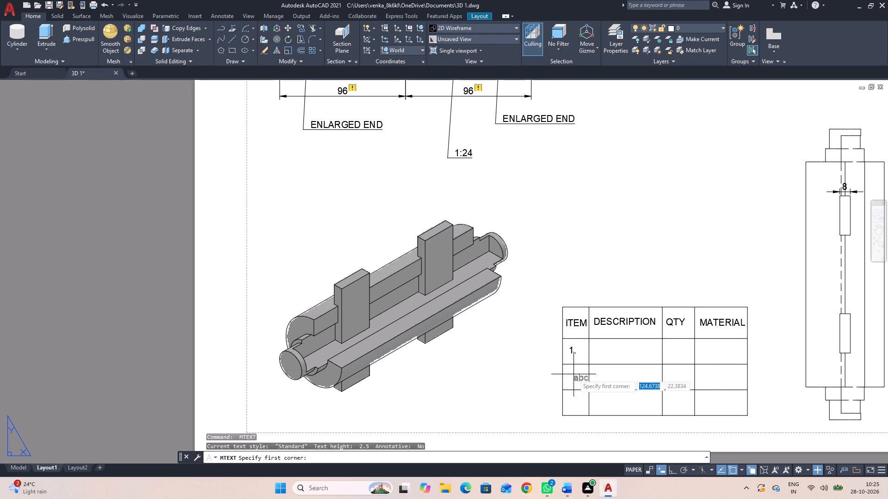
left_click(570, 373)
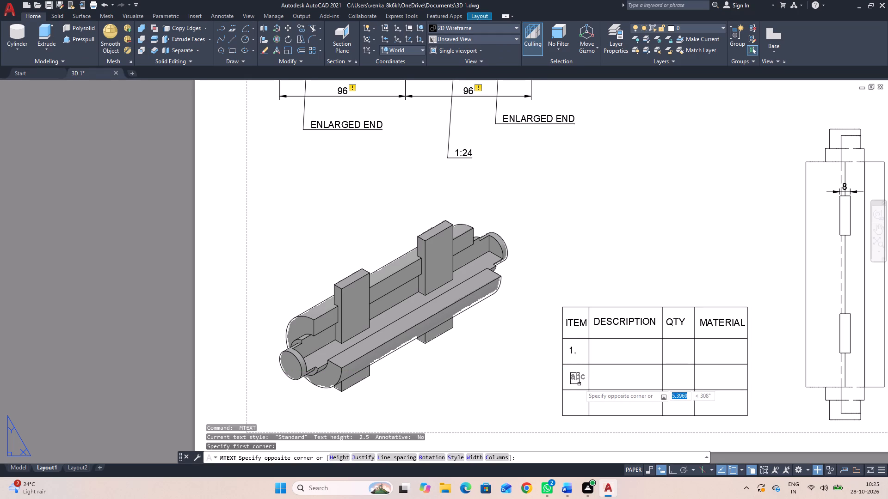
left_click(578, 384)
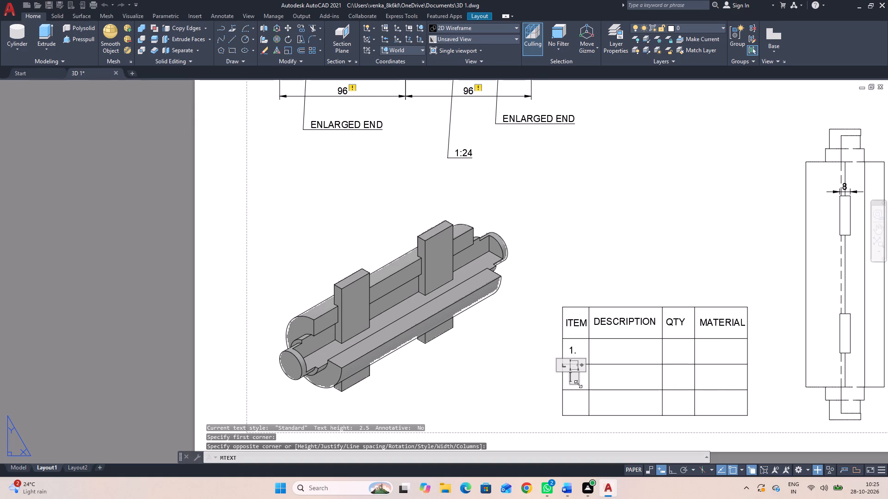
key("2")
key("period")
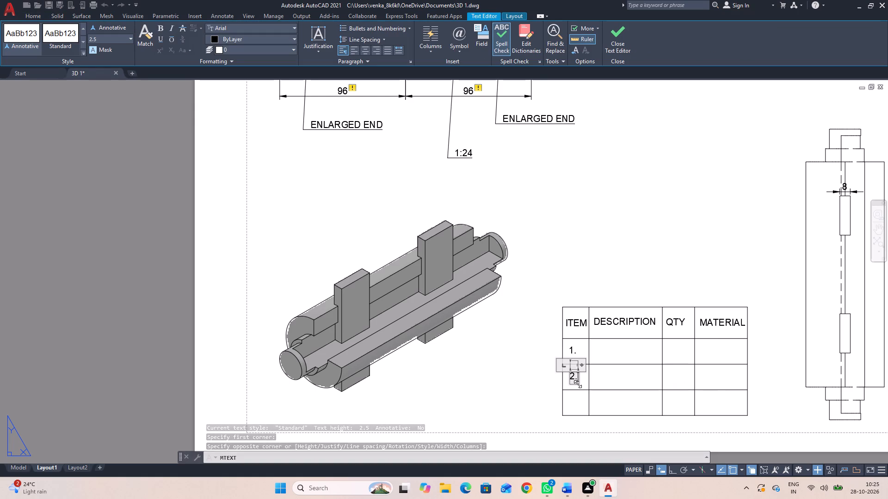
left_click(547, 387)
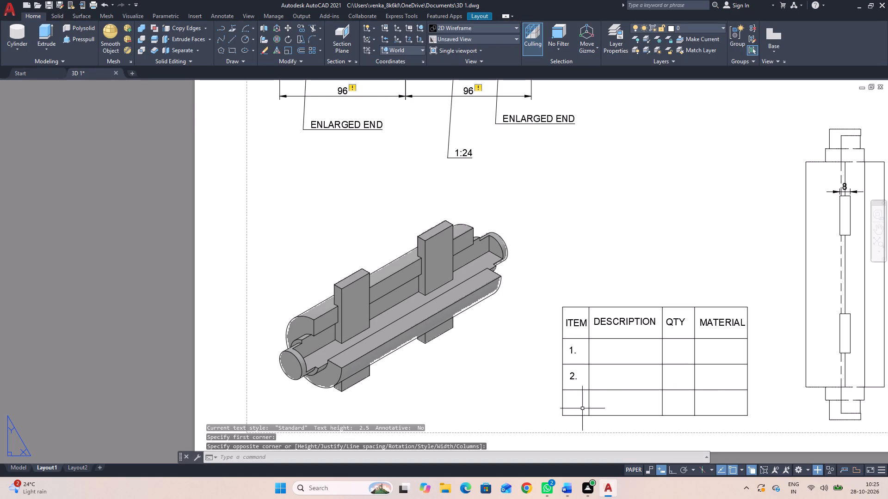
Add the multiline text "3." in the ITEM column's third row, below "2.".
key("space")
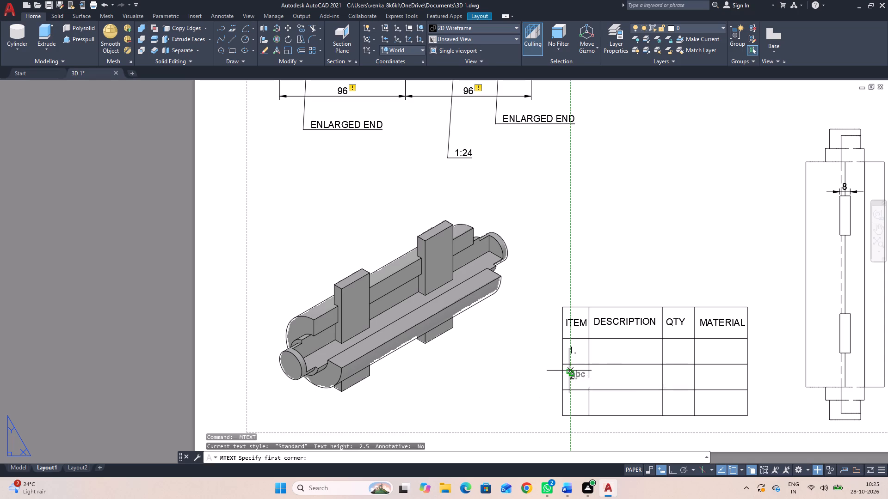
left_click(570, 404)
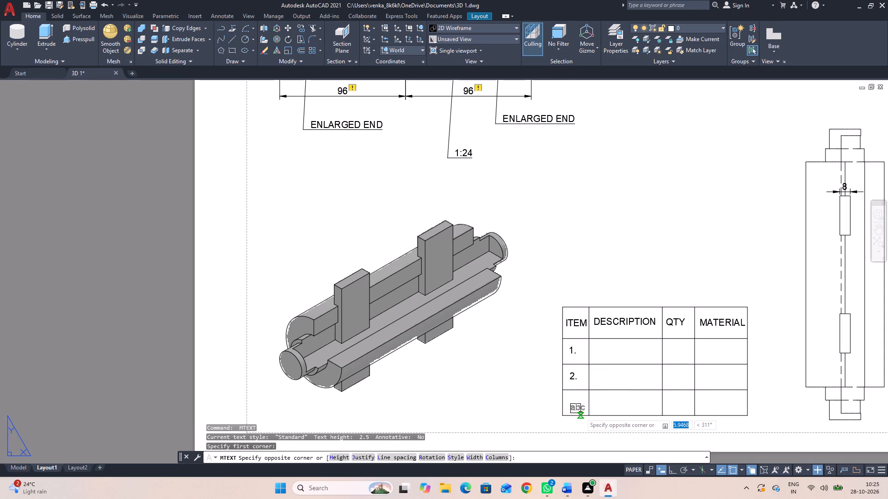
key("Escape")
key("space")
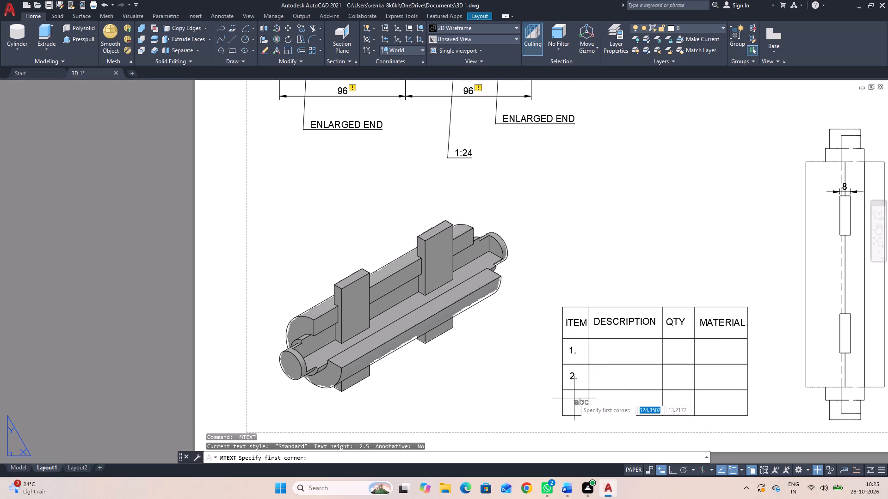
left_click(570, 398)
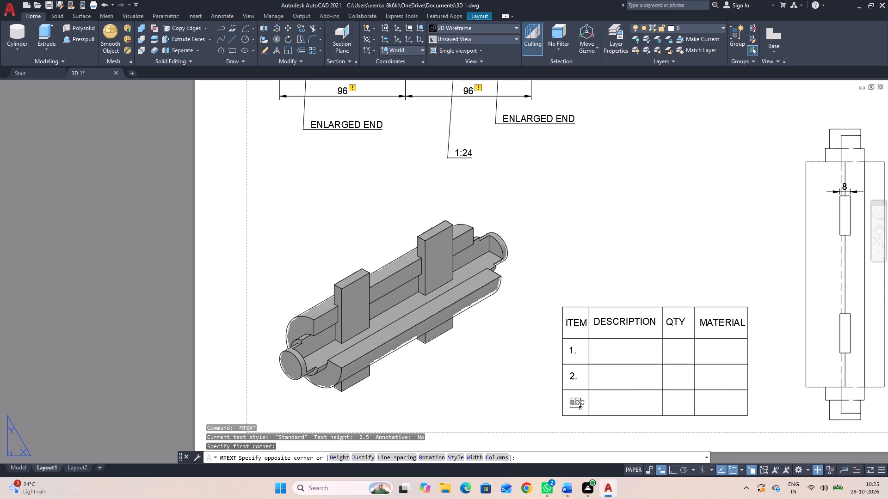
left_click(580, 408)
type("3.")
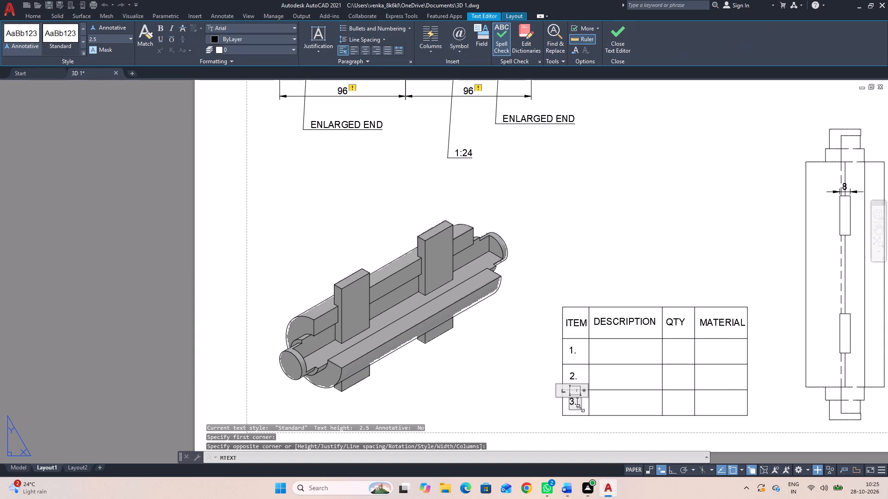
left_click(543, 408)
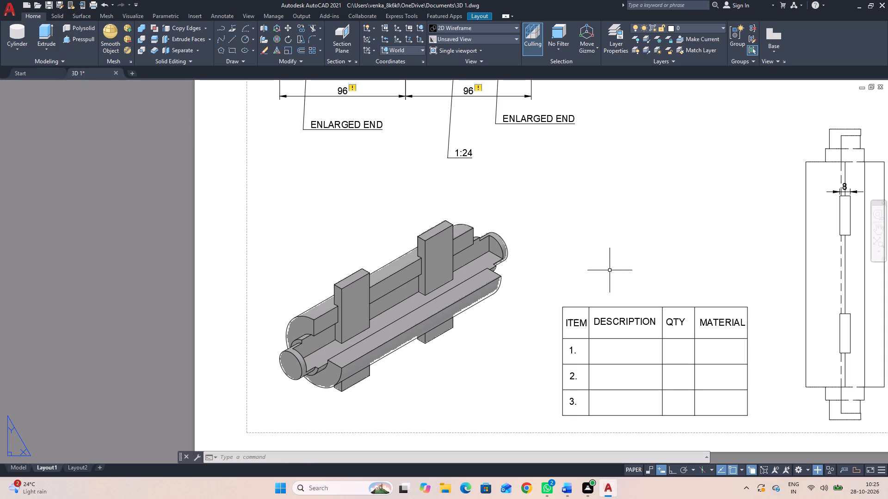
Add the multiline text "ROD END" in the DESCRIPTION cell of item 1.
key("space")
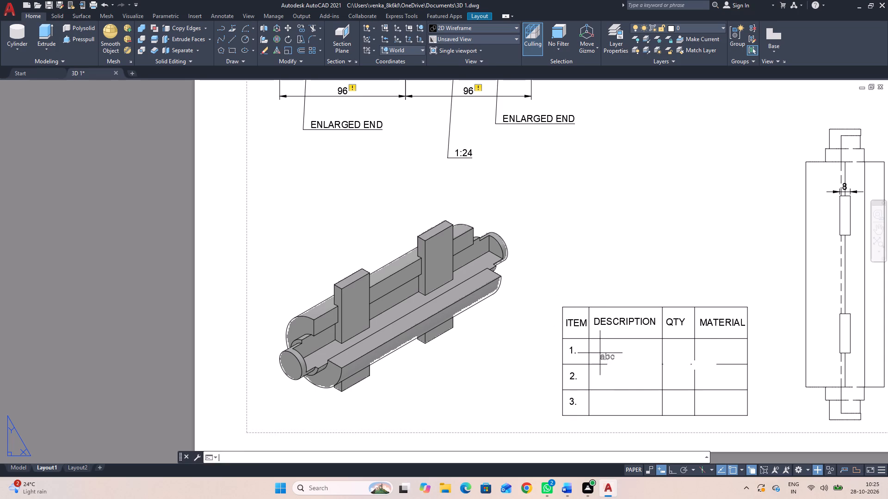
left_click(600, 347)
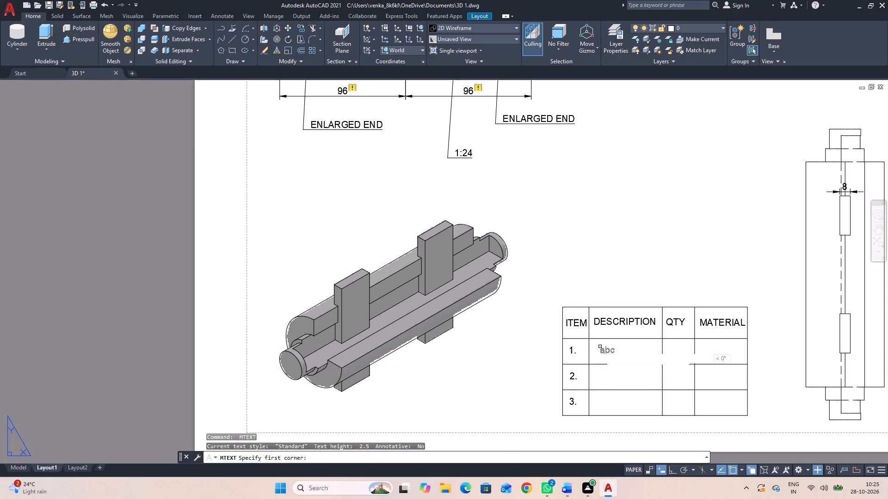
left_click(641, 359)
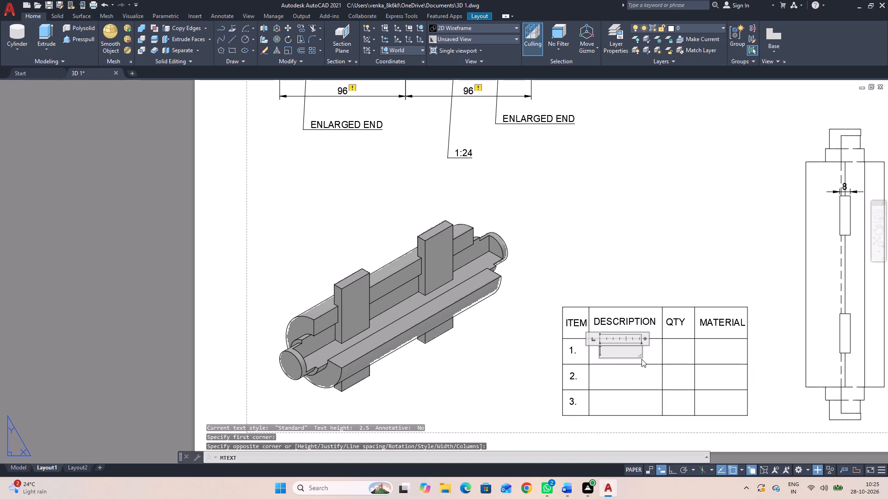
type("ROD")
key("space")
type("E")
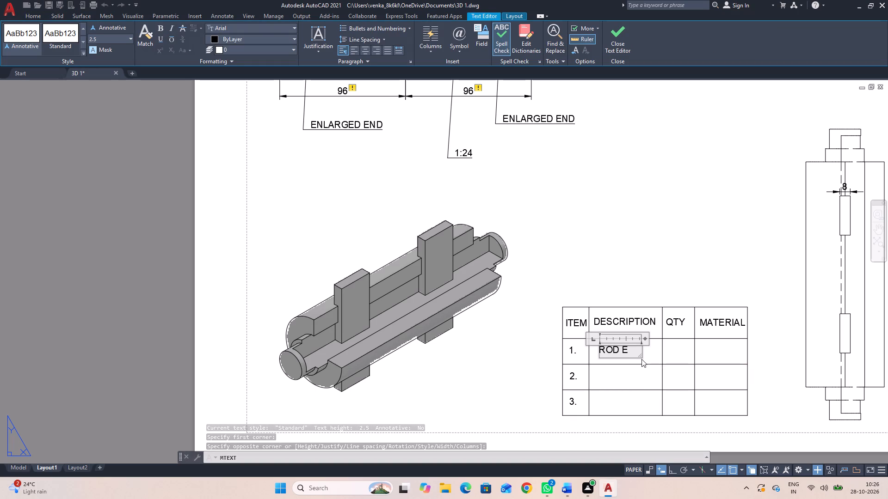
type("ND")
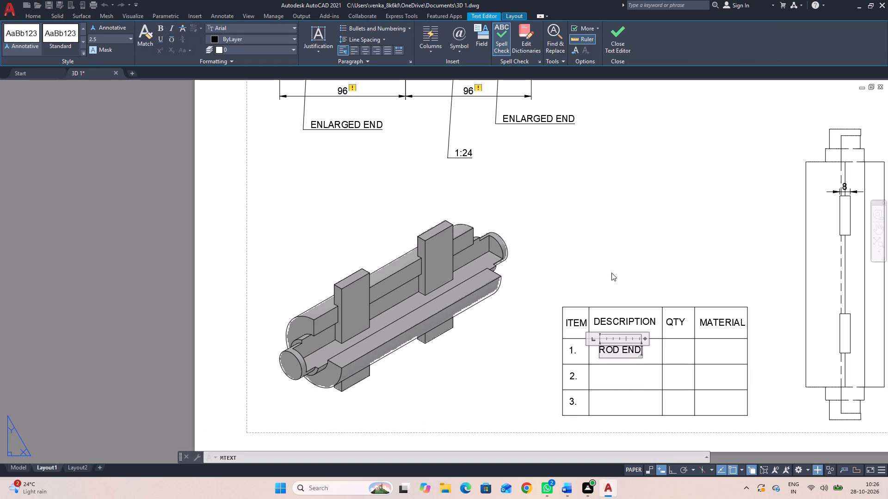
left_click(611, 273)
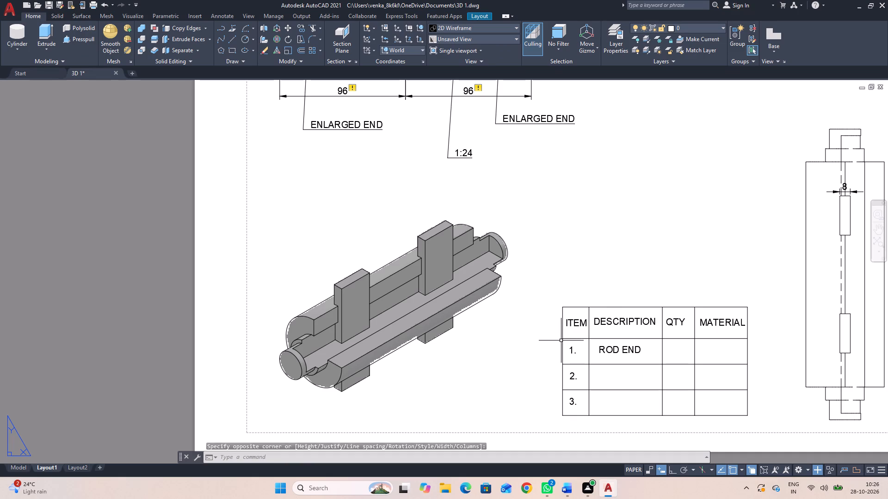
Copy the ROD END text straight down into the DESCRIPTION cells of items 2 and 3.
scroll(565, 373, "left", 1)
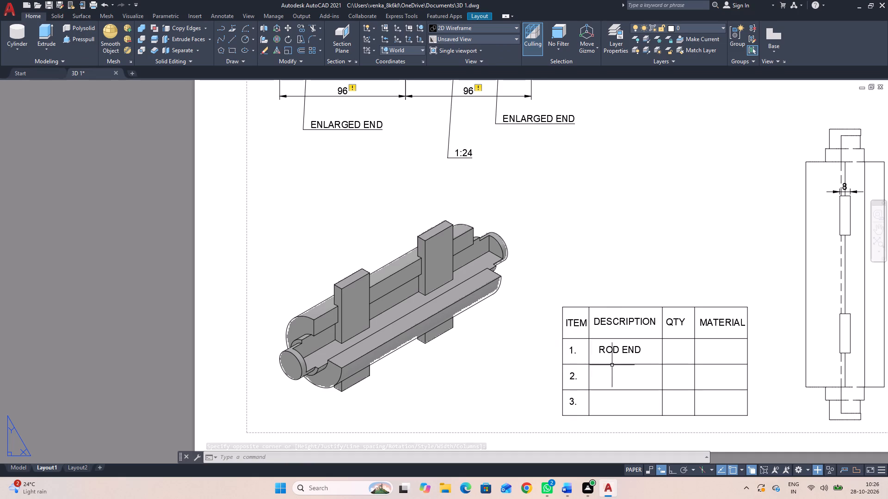
left_click(610, 352)
type("CO")
key("space")
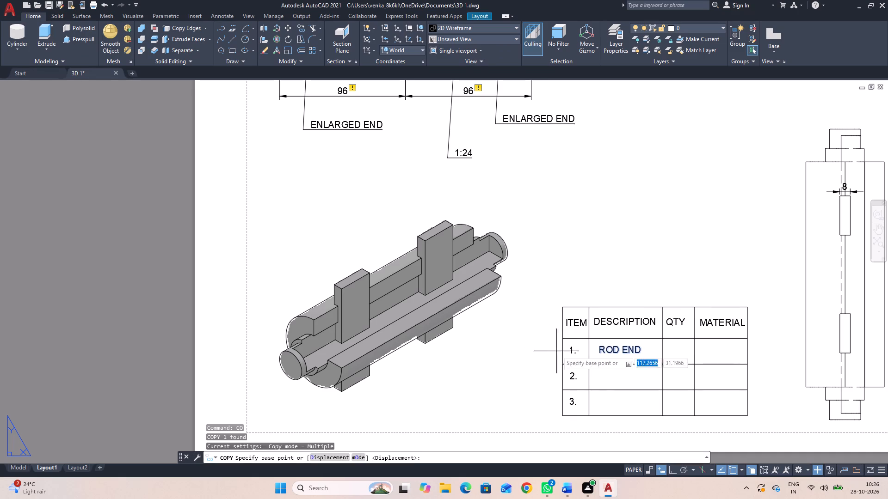
left_click(598, 344)
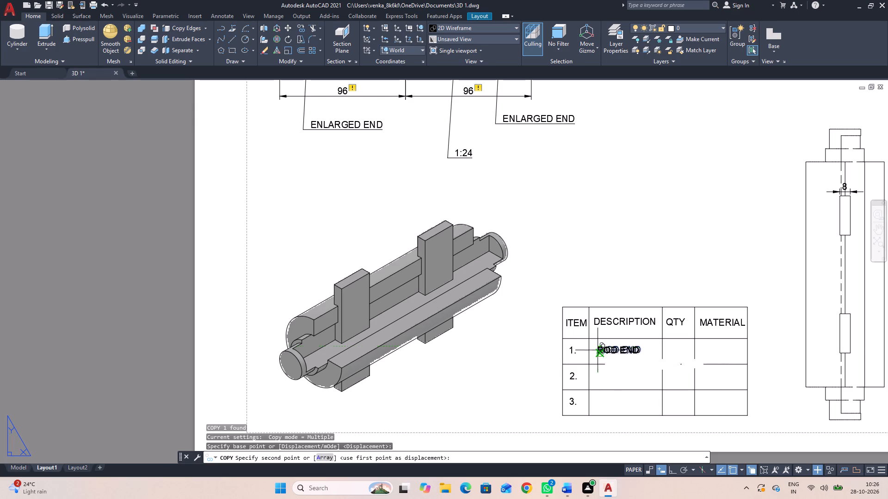
left_click(599, 374)
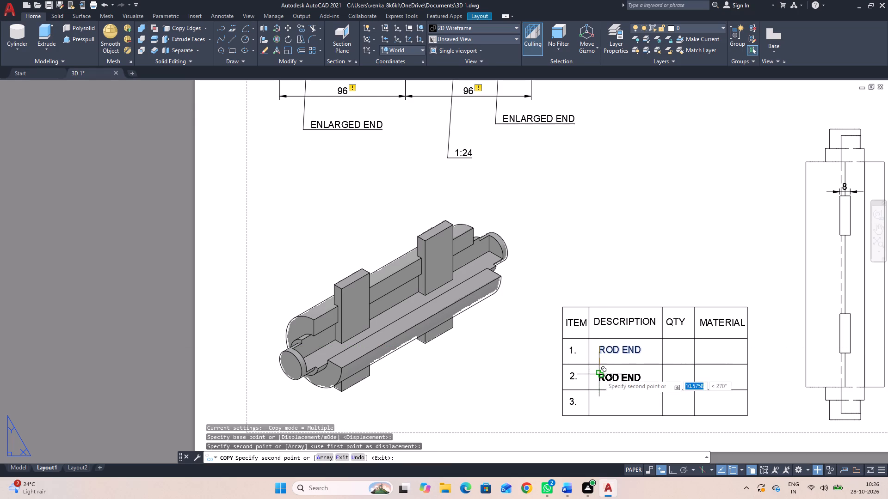
left_click(600, 400)
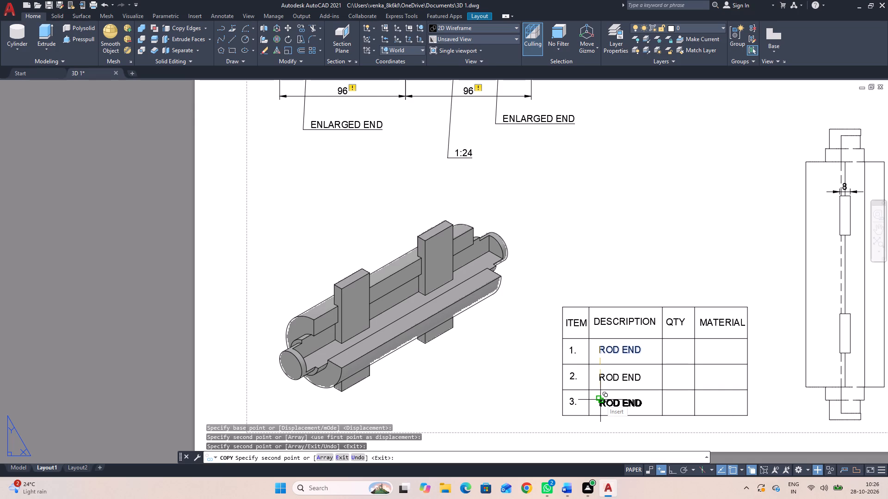
key("Escape")
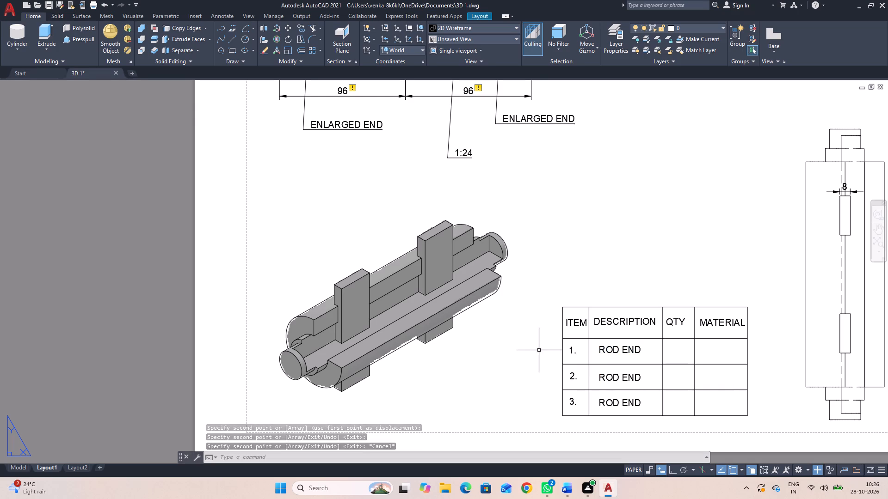
Replace the DESCRIPTION text of item 2 with SLEEVE.
double_click(610, 377)
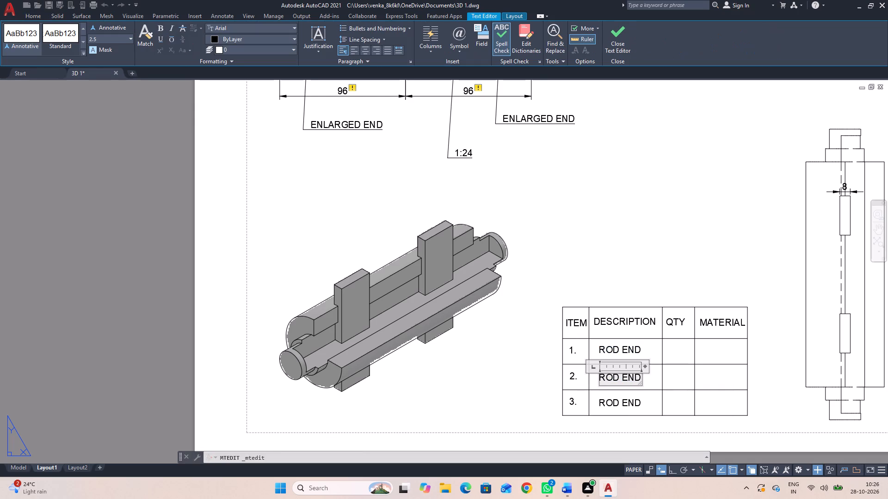
key("Right")
key("Right")
key("Right")
key("Right")
key("Right")
key("BackSpace")
key("BackSpace")
key("BackSpace")
key("BackSpace")
key("BackSpace")
key("BackSpace")
key("BackSpace")
type("SL")
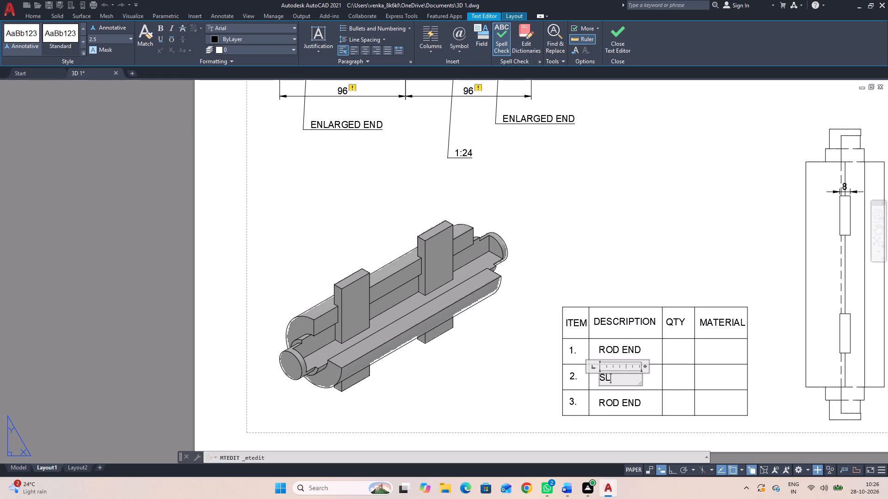
type("EE")
key("v")
key("e")
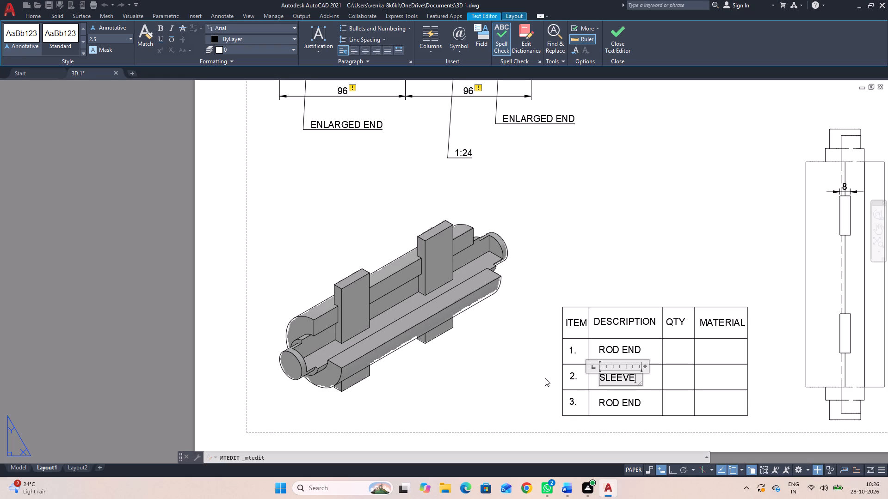
left_click(545, 379)
Replace the DESCRIPTION text of item 3 with COTTER.
double_click(624, 401)
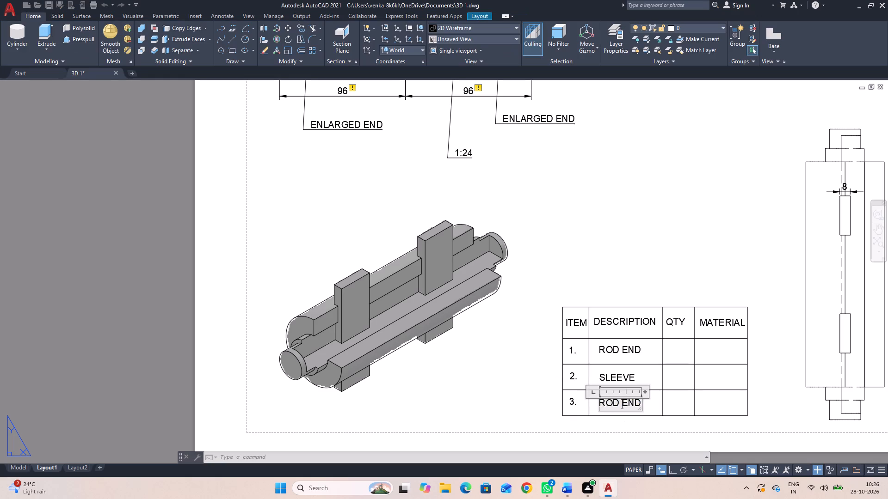
left_click(640, 403)
key("BackSpace")
key("BackSpace")
key("BackSpace")
key("BackSpace")
key("BackSpace")
key("BackSpace")
key("BackSpace")
key("BackSpace")
key("BackSpace")
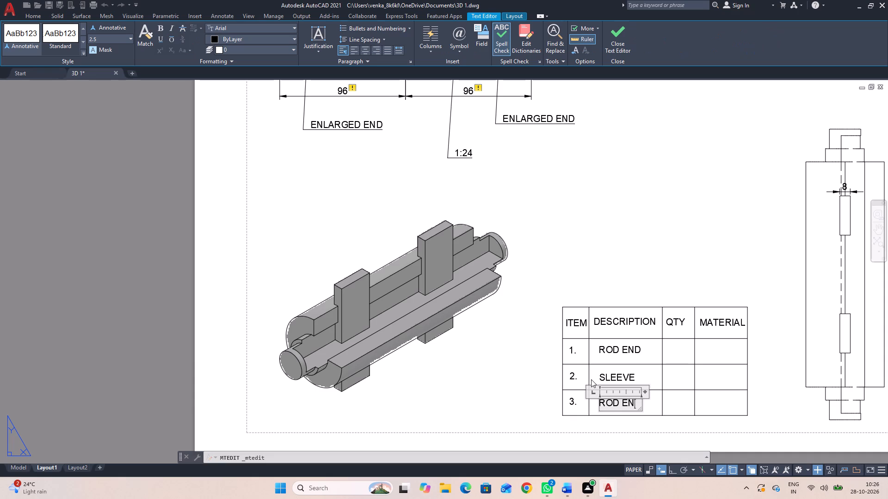
key("BackSpace")
type("CO")
type("TTER")
left_click(531, 381)
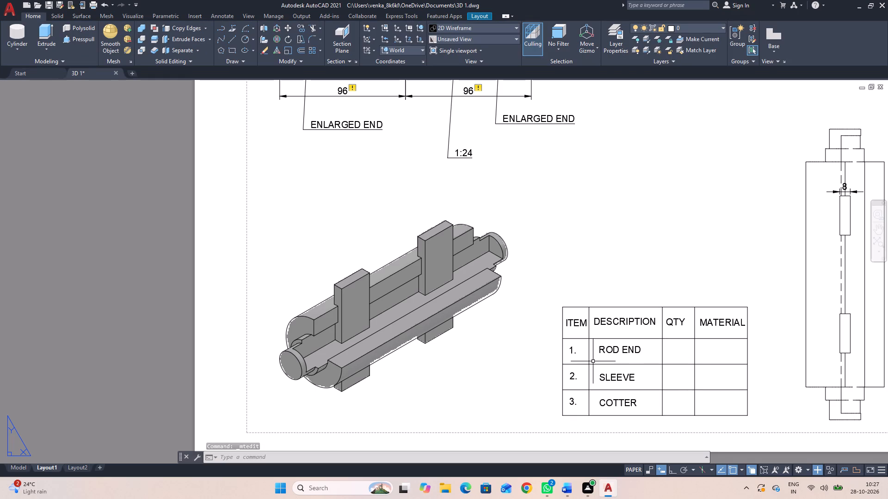
Copy the "2." text from the ITEM column into the QTY cells of items 1 and 3.
left_click(573, 374)
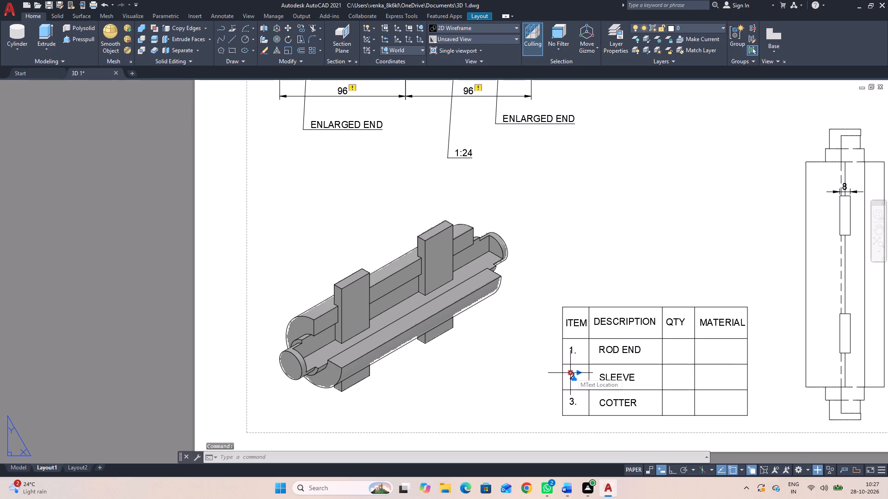
type("CO")
key("space")
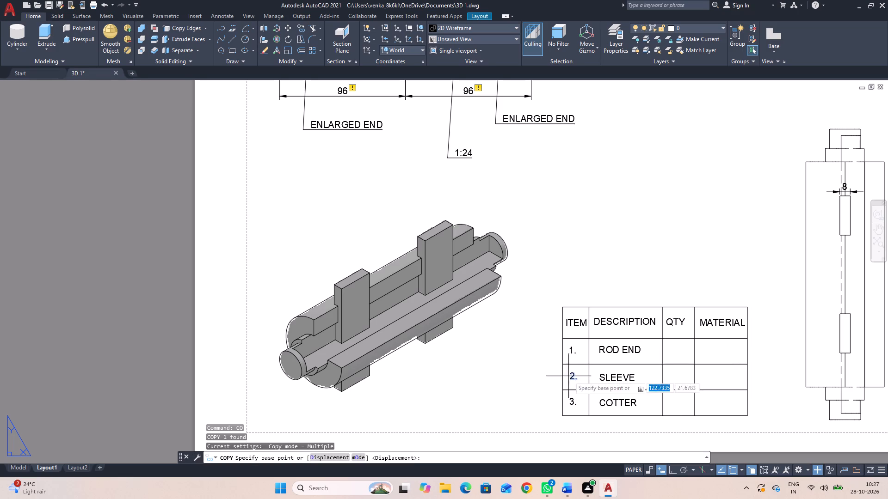
left_click(569, 372)
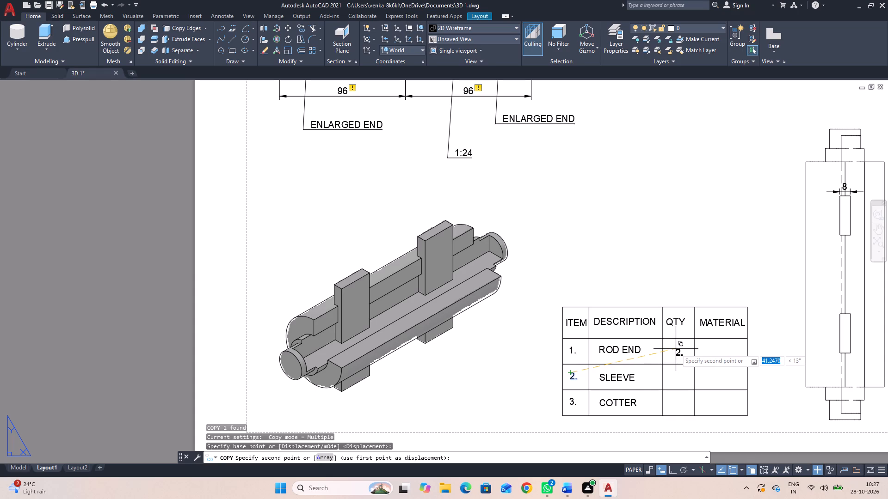
left_click(676, 349)
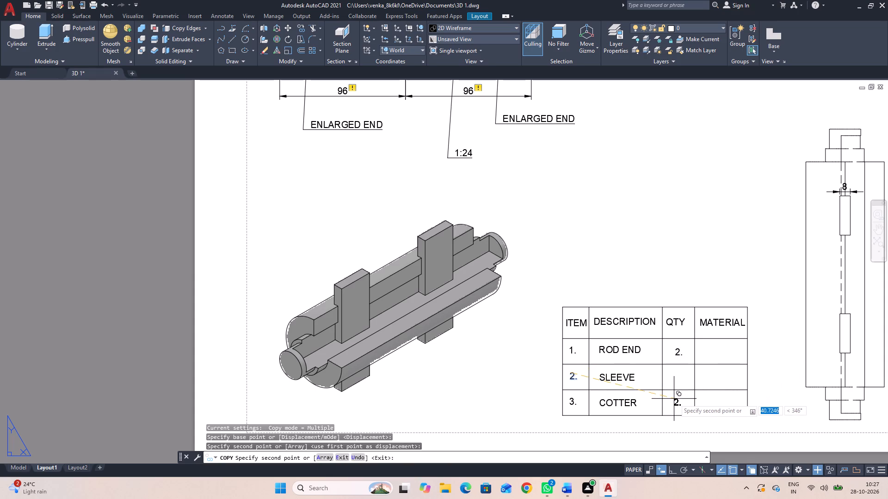
left_click(676, 401)
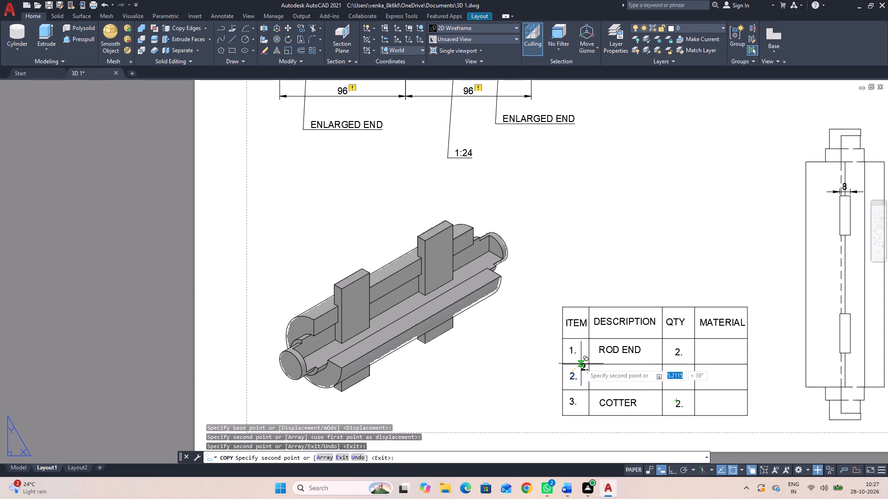
key("Escape")
Copy the "1." text from the ITEM column into the QTY cell of item 2, SLEEVE.
left_click(572, 347)
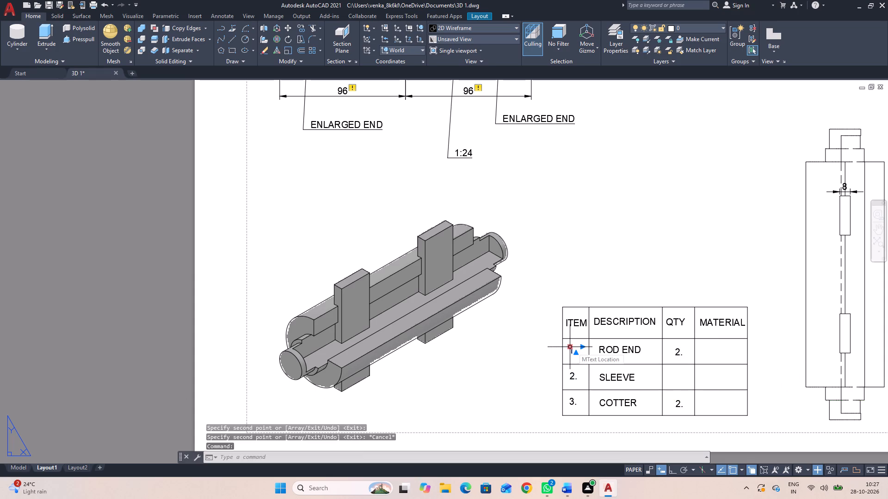
key("c")
type("O")
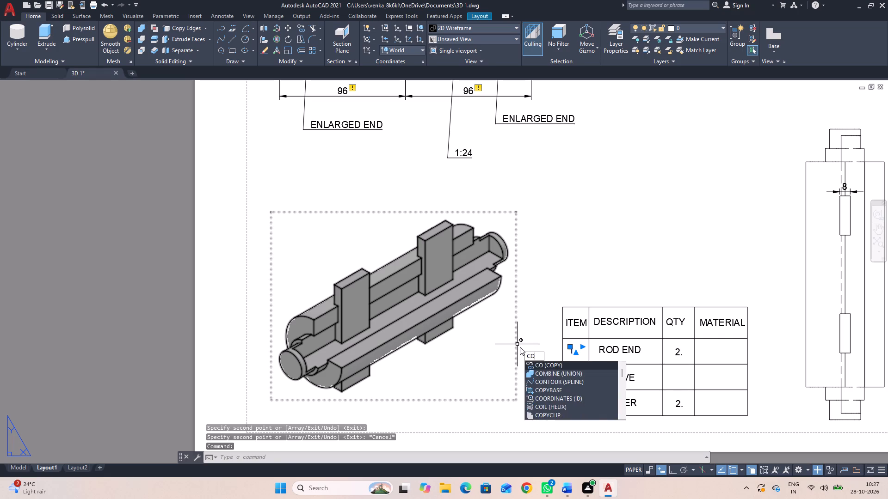
key("space")
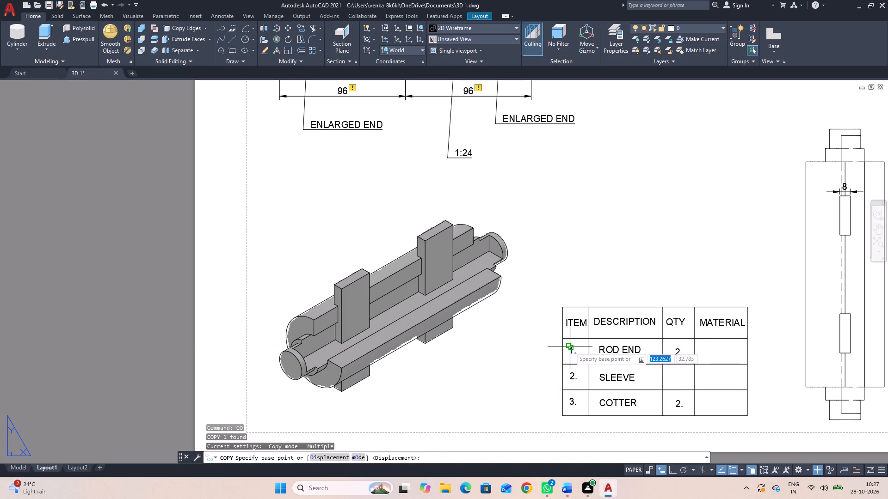
left_click(568, 346)
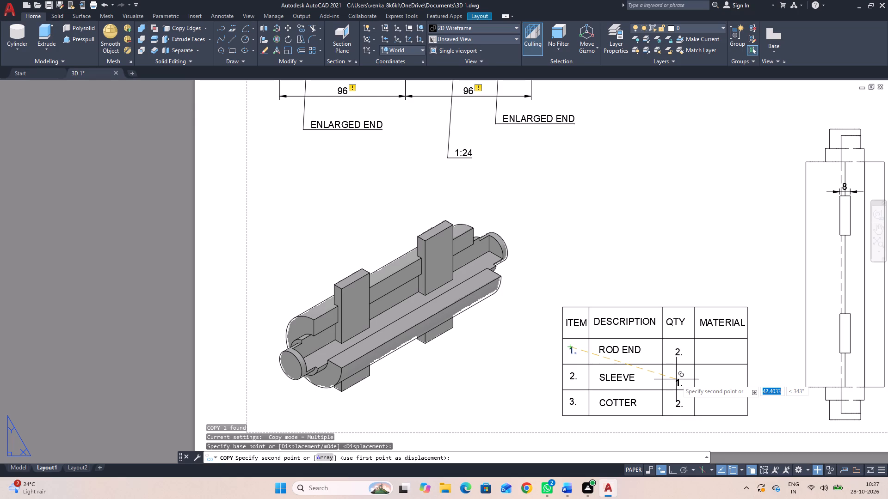
left_click(676, 379)
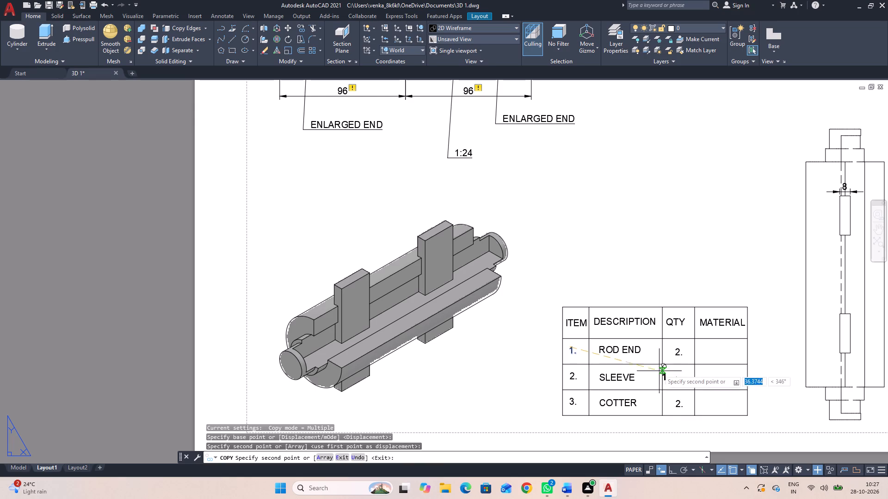
key("Escape")
Move the copied "1." text slightly upward within the SLEEVE row's QTY cell.
left_click(679, 380)
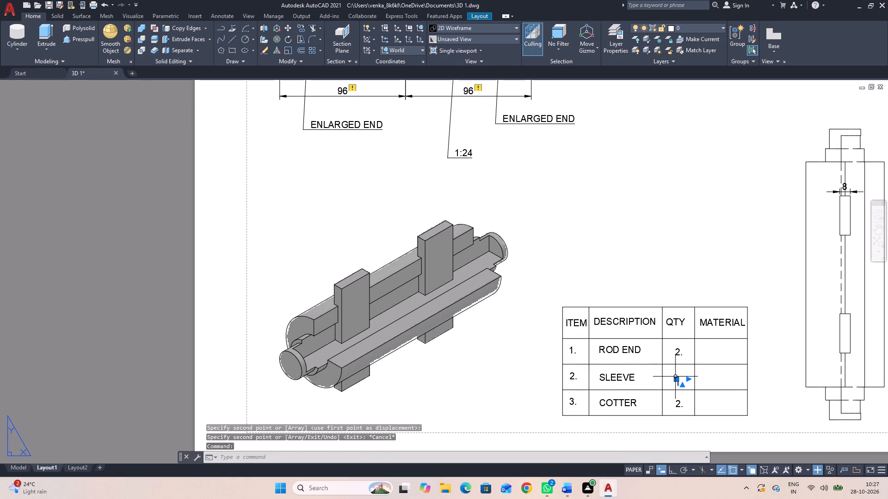
left_click(676, 378)
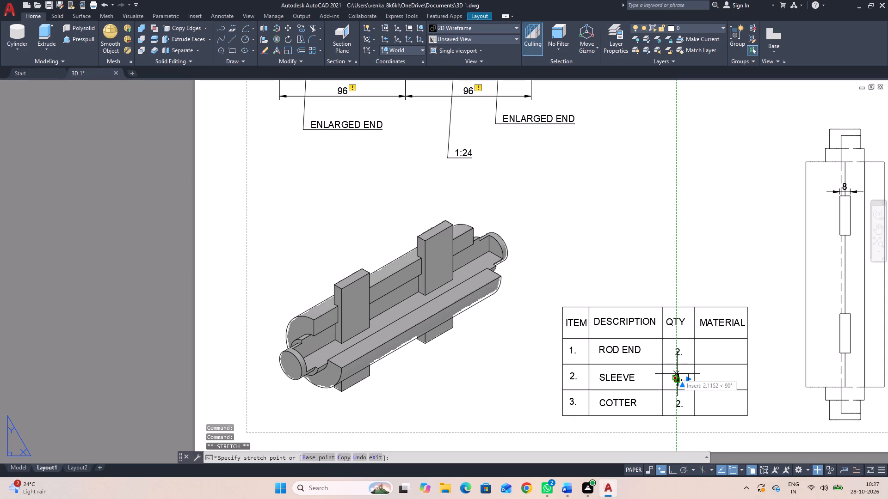
left_click(677, 373)
key("Escape")
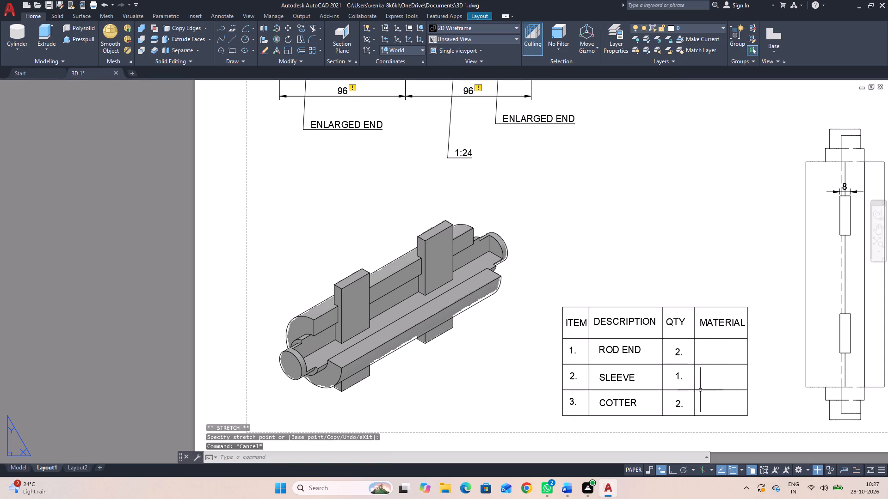
Remove the trailing period from the SLEEVE row's QTY text, leaving 1.
double_click(681, 377)
key("Escape")
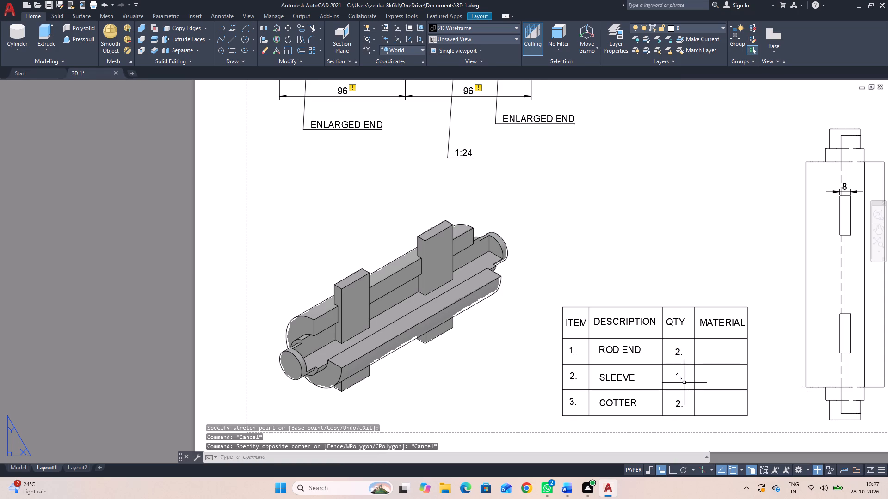
double_click(677, 376)
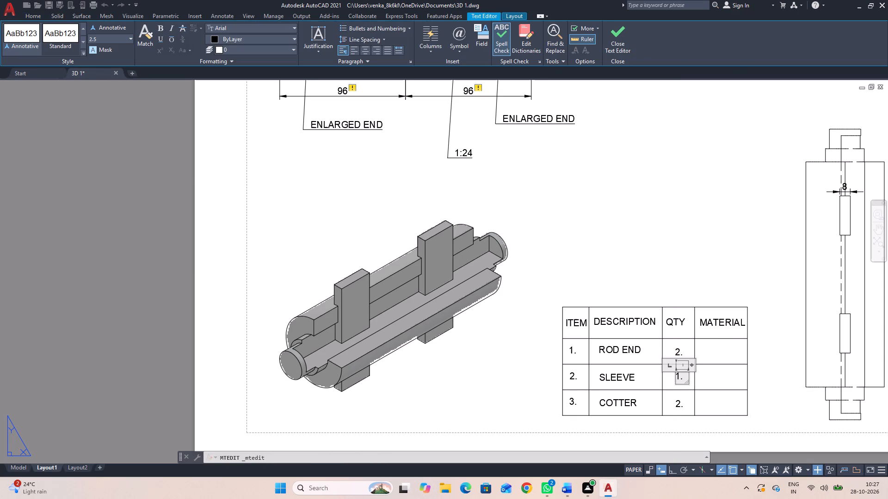
left_click(683, 382)
key("BackSpace")
left_click(713, 380)
Remove the trailing period from the ROD END row's QTY text, leaving 2.
double_click(676, 348)
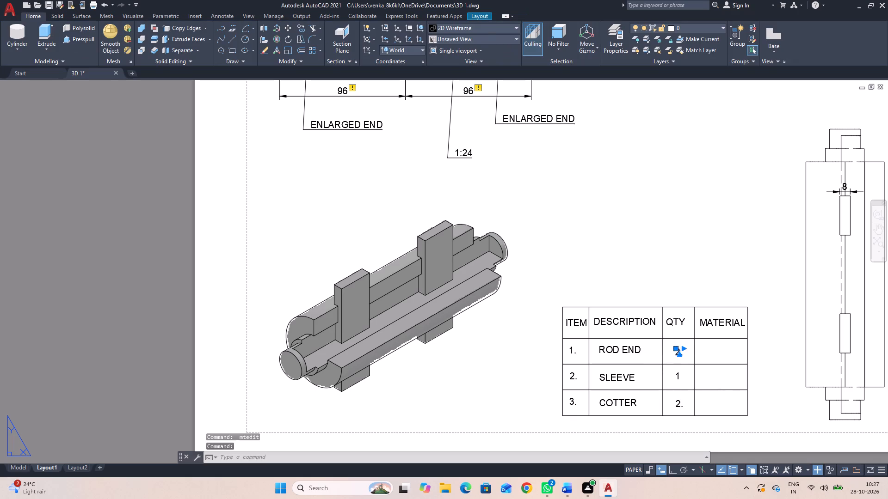
left_click(682, 353)
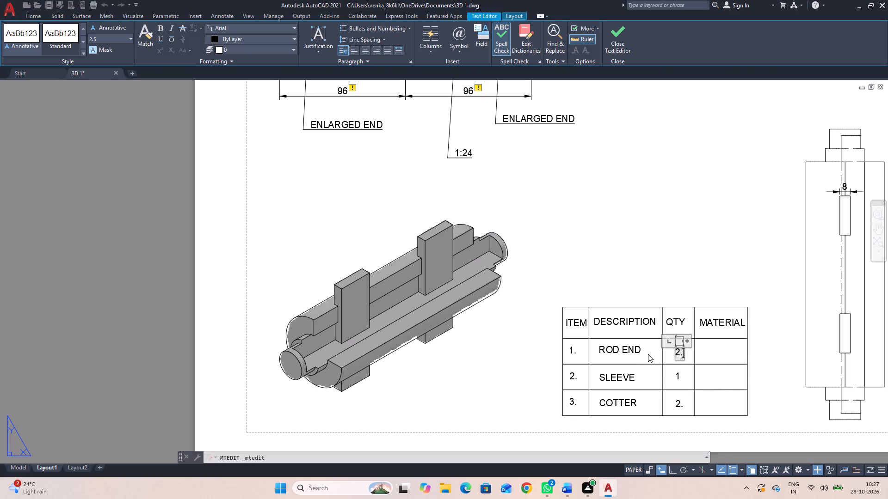
key("BackSpace")
left_click(720, 382)
Remove the trailing period from the COTTER row's QTY text, leaving 2.
double_click(678, 404)
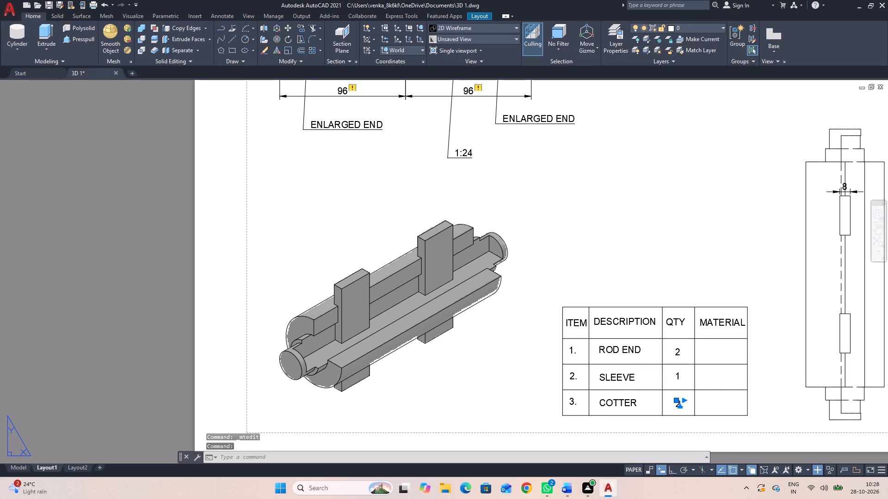
key("Right")
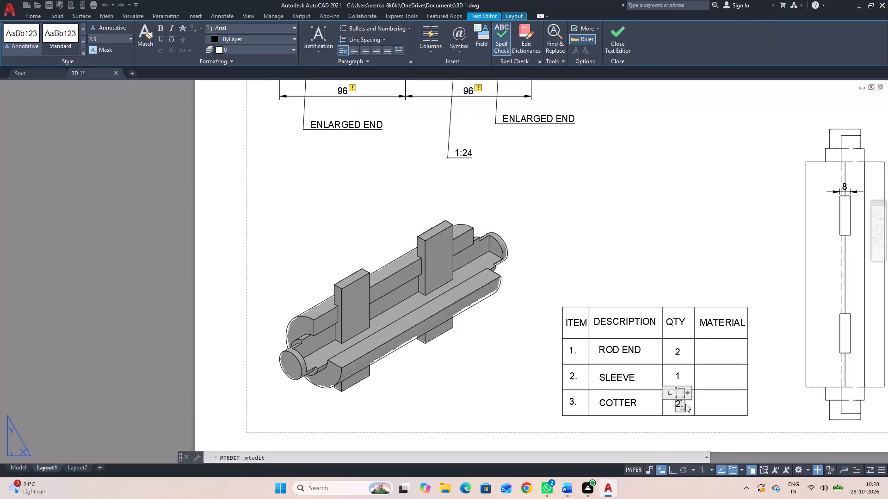
key("BackSpace")
left_click(780, 403)
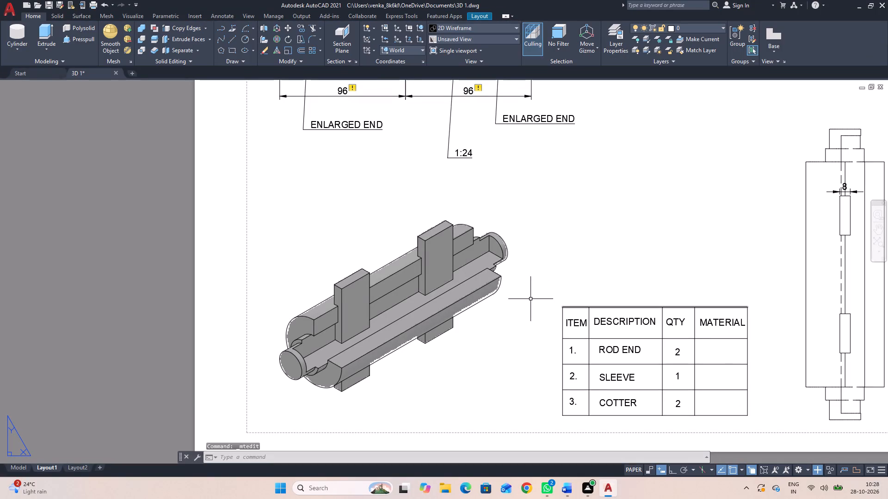
Add the multiline text "M.S" in the ROD END row's MATERIAL cell.
type("T")
key("space")
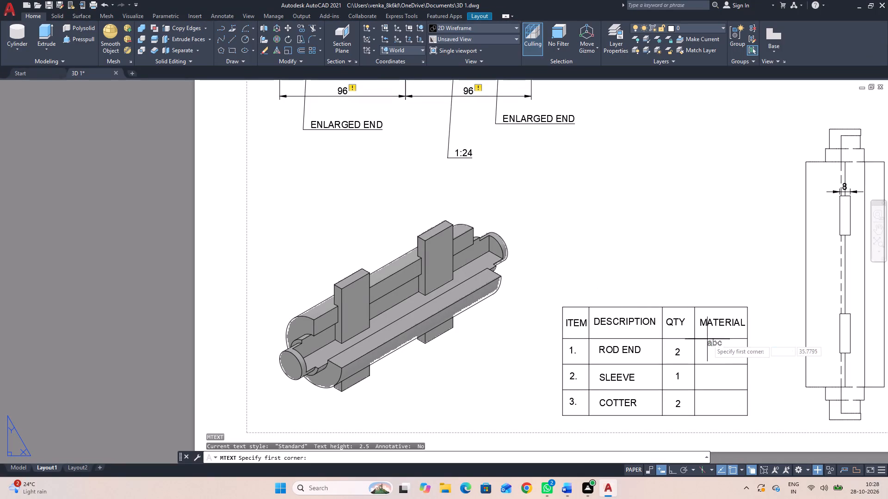
left_click(710, 346)
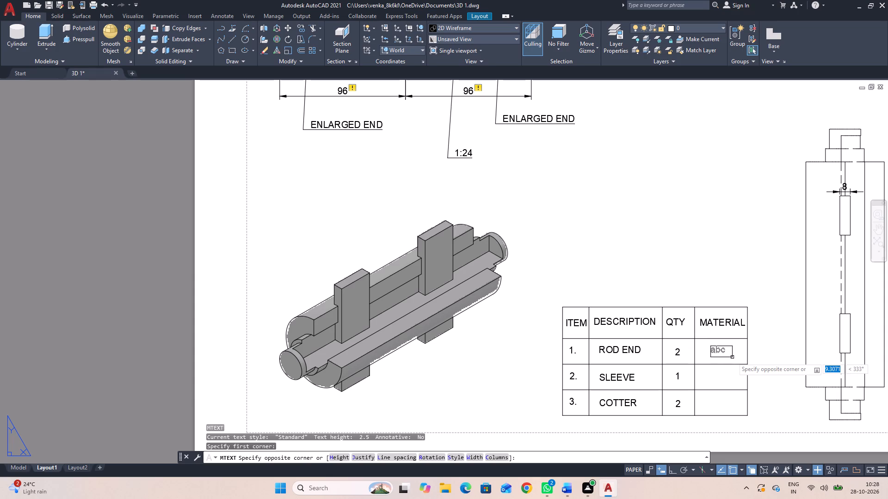
left_click(734, 357)
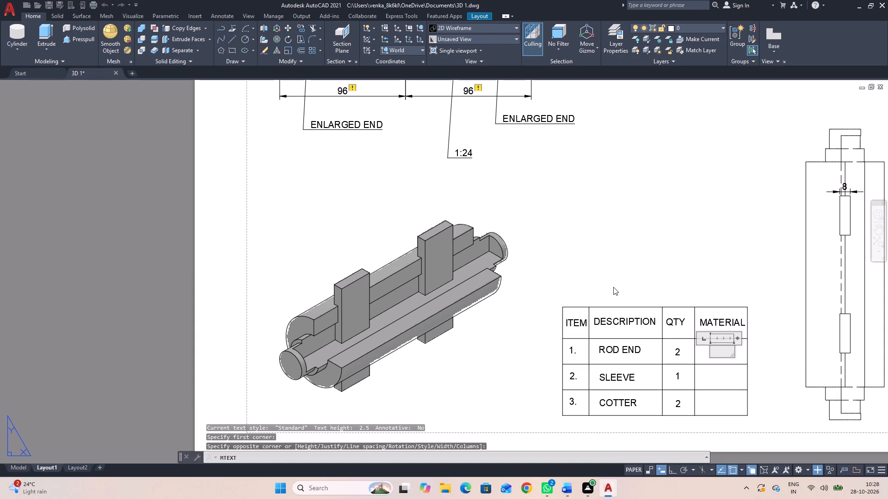
type("M.")
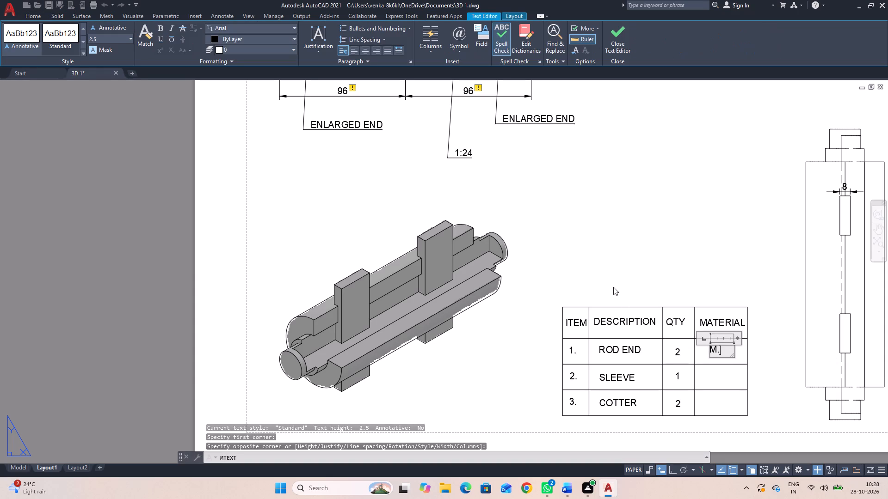
key("s")
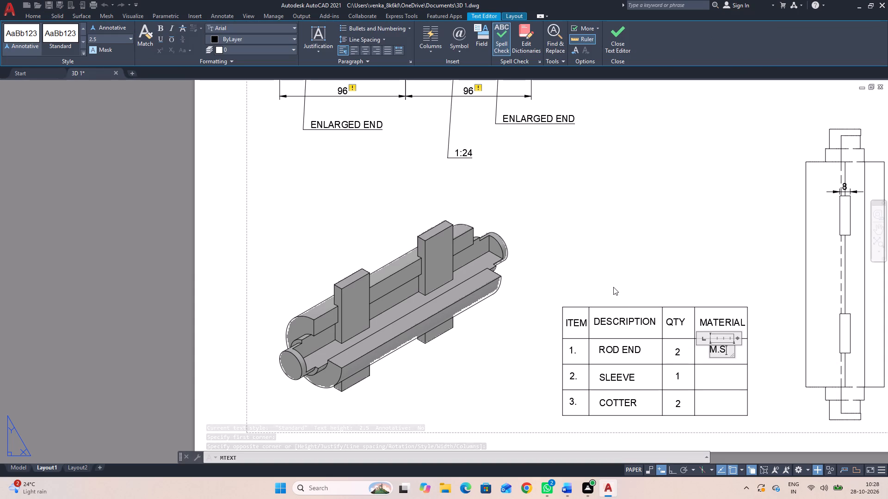
left_click(642, 268)
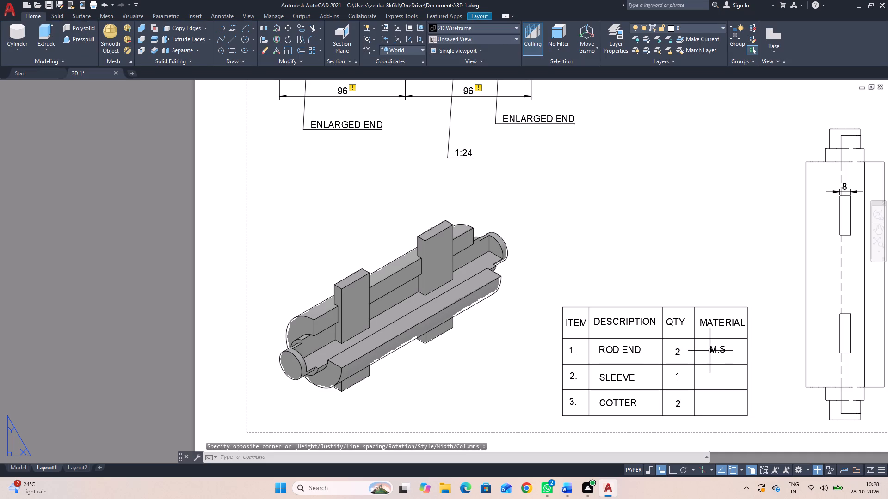
Copy the "M.S" text from the ROD END row into the MATERIAL cells of the SLEEVE and COTTER rows.
left_click(710, 350)
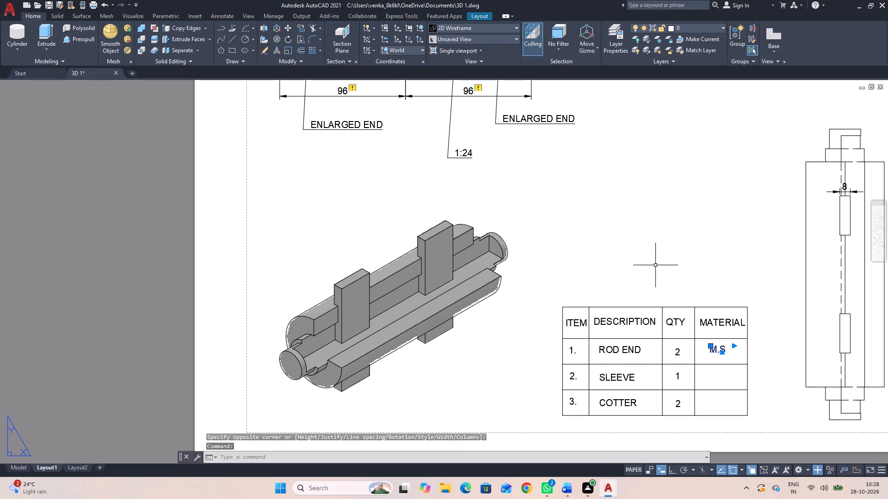
type("CO")
key("space")
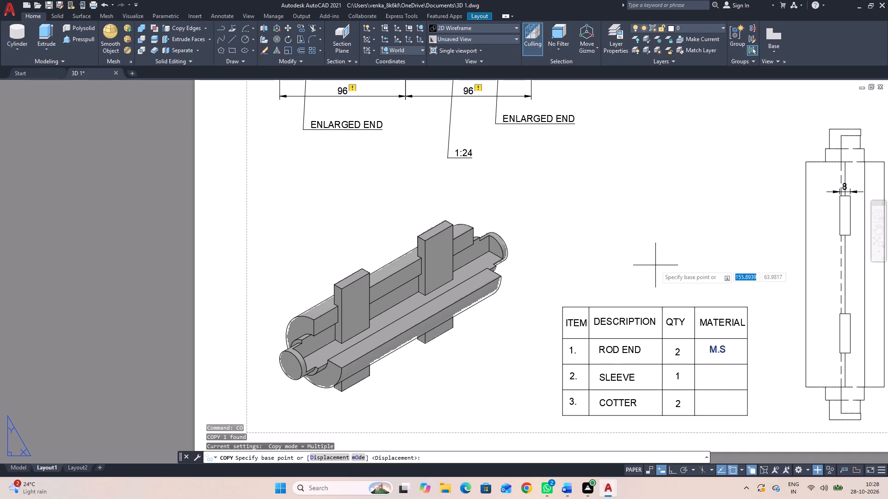
left_click(708, 344)
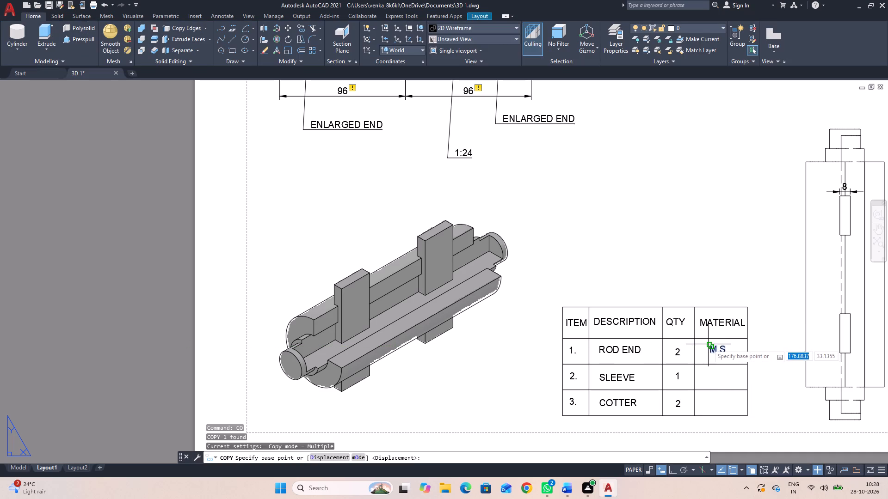
left_click(710, 376)
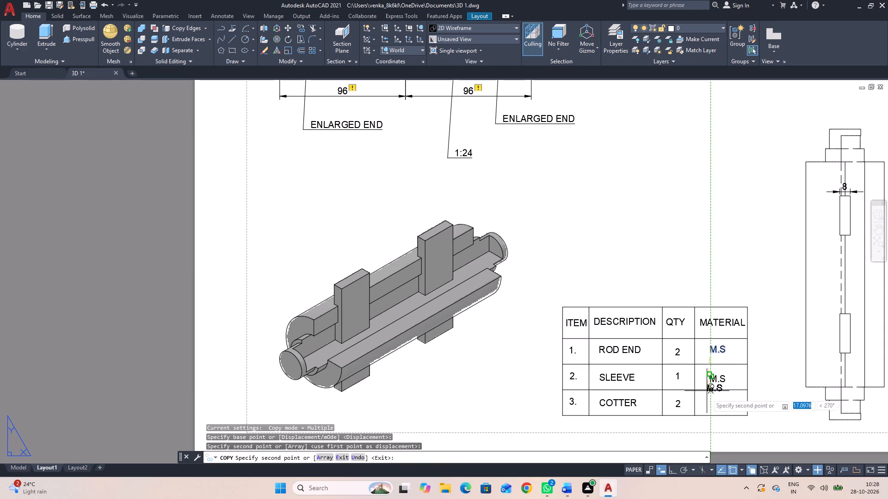
left_click(712, 401)
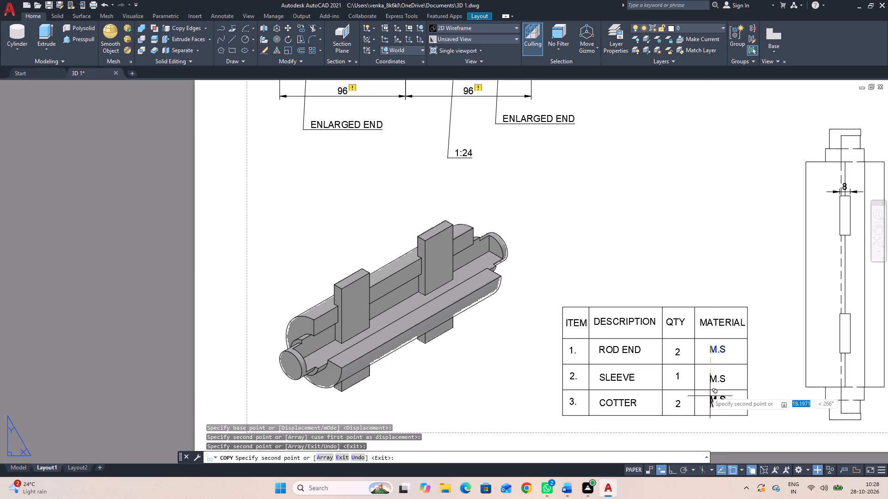
key("Escape")
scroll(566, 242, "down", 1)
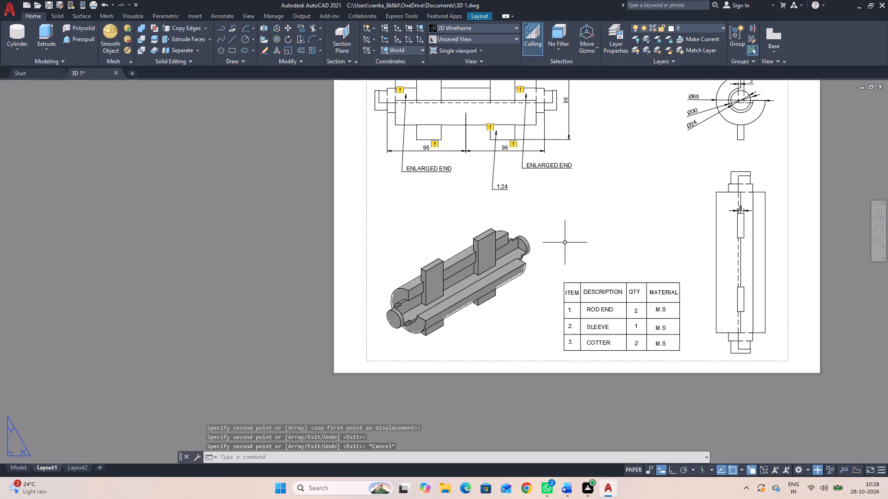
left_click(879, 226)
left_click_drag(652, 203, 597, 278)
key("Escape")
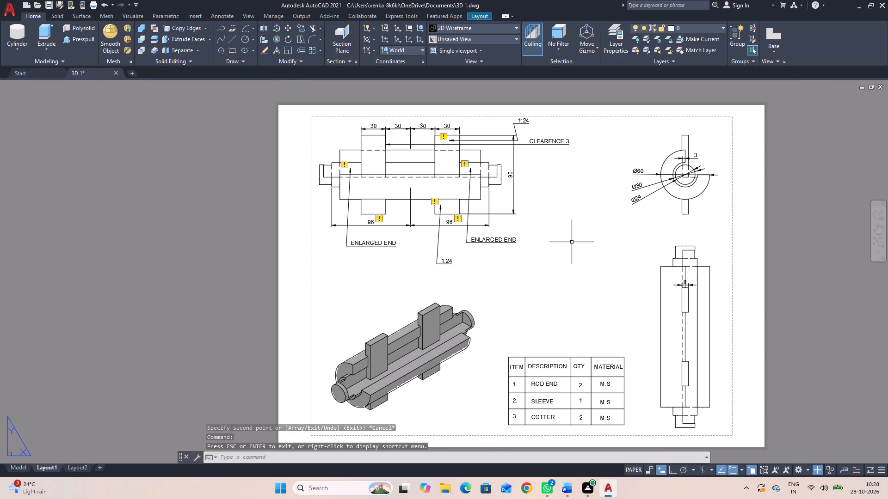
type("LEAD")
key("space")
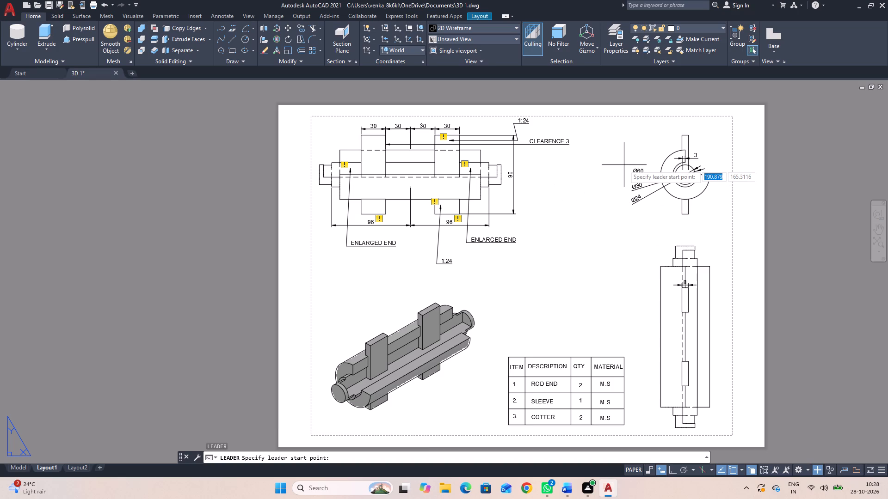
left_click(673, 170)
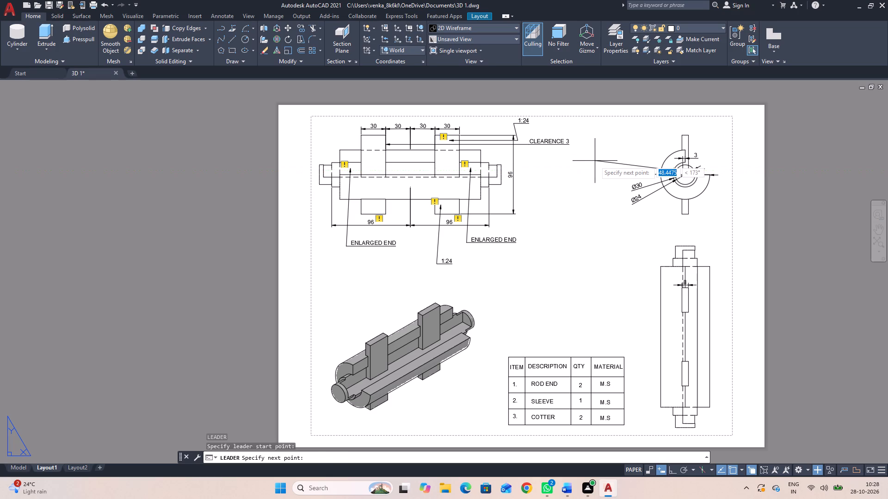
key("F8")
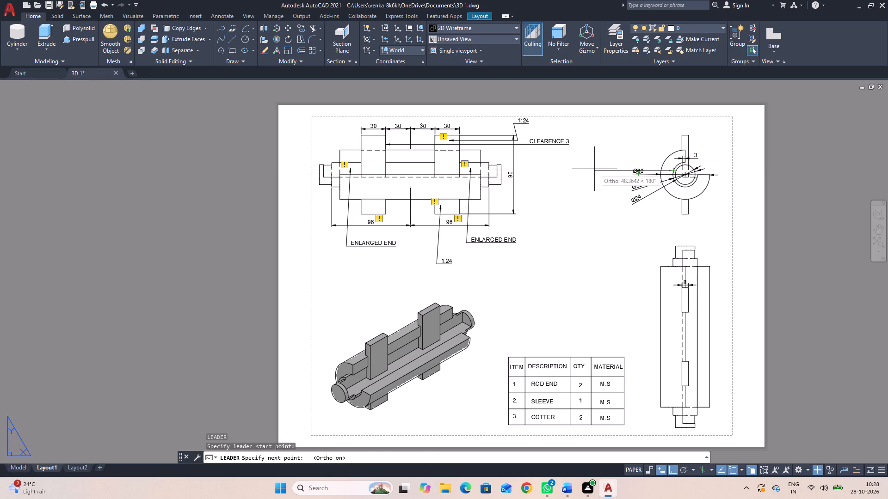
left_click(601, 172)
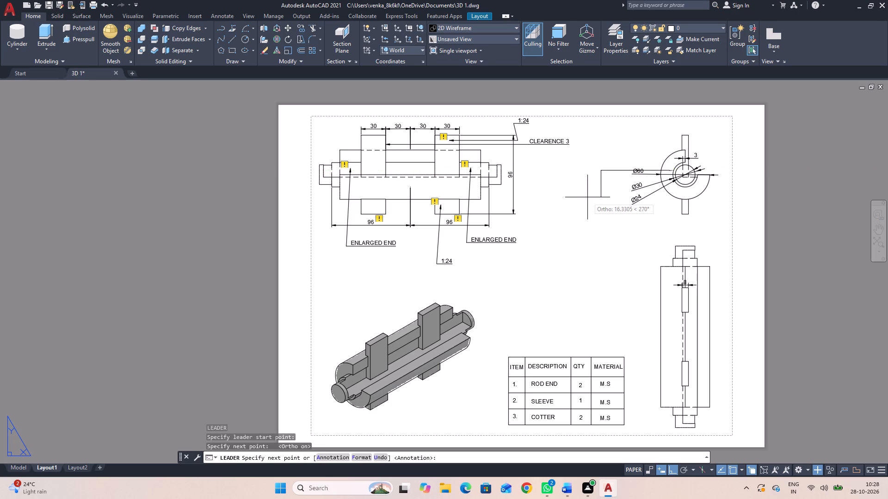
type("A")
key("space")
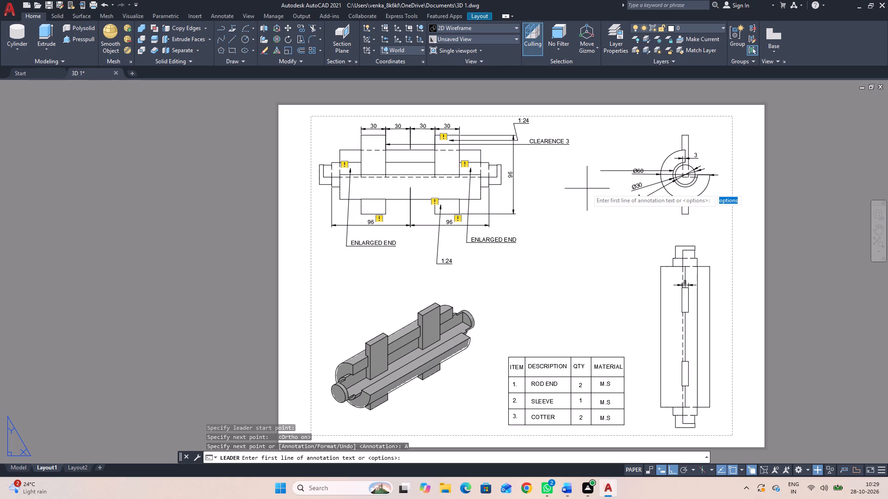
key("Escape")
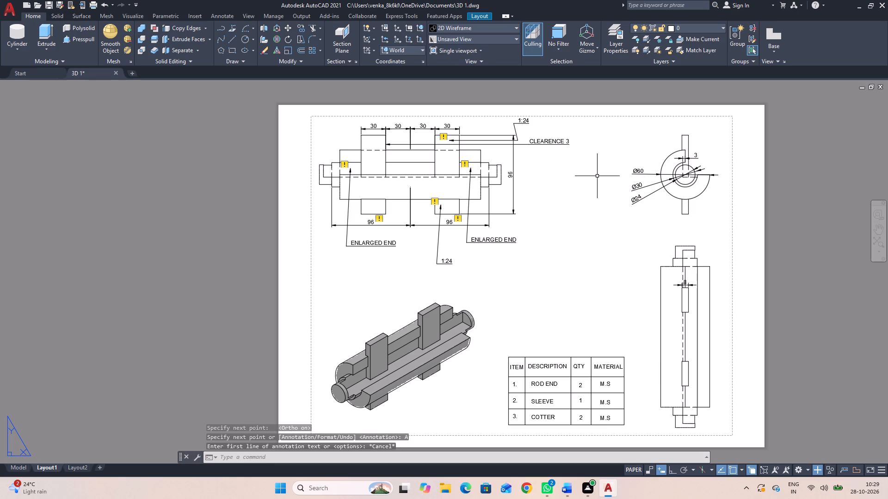
Add a horizontal leader from the Ø24 circle in the circular end view, extending left past the diameter dimensions, annotated 1.
key("space")
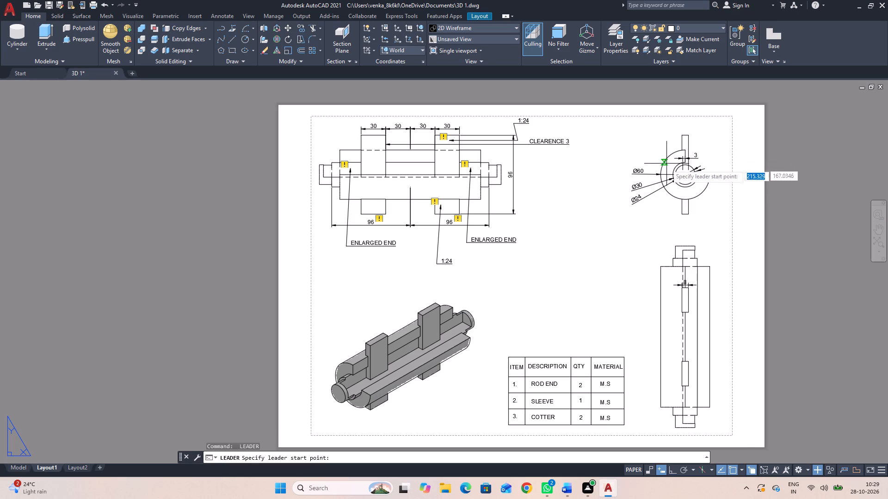
scroll(679, 171, "up", 2)
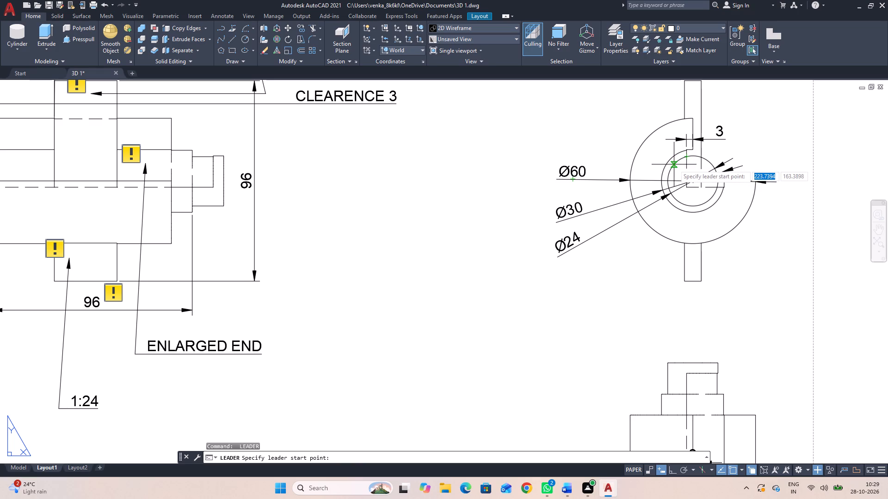
left_click(674, 164)
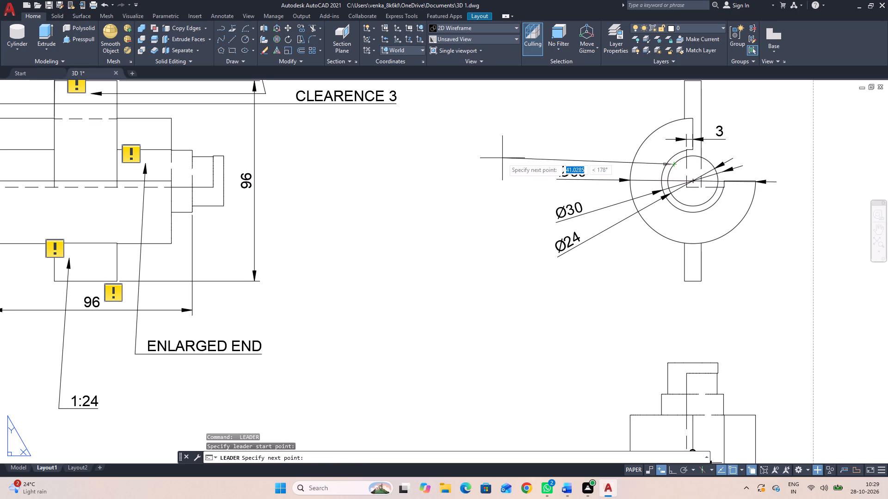
key("F8")
scroll(502, 158, "down", 1)
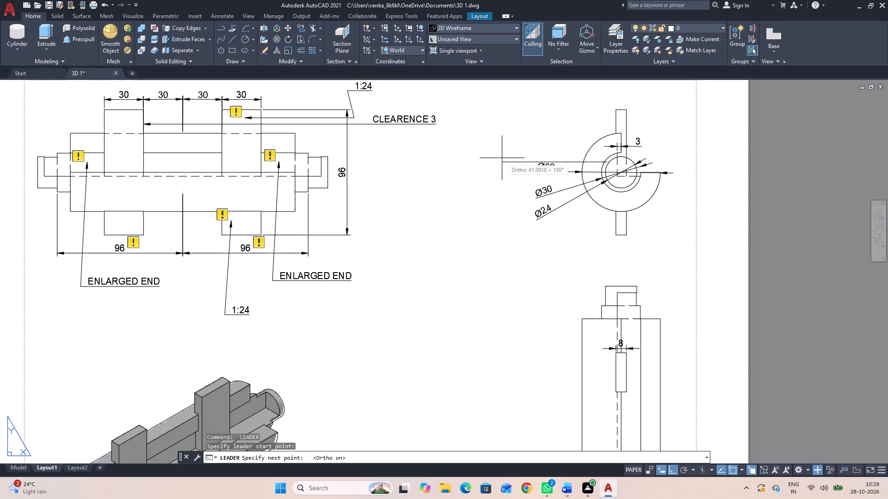
scroll(503, 164, "down", 1)
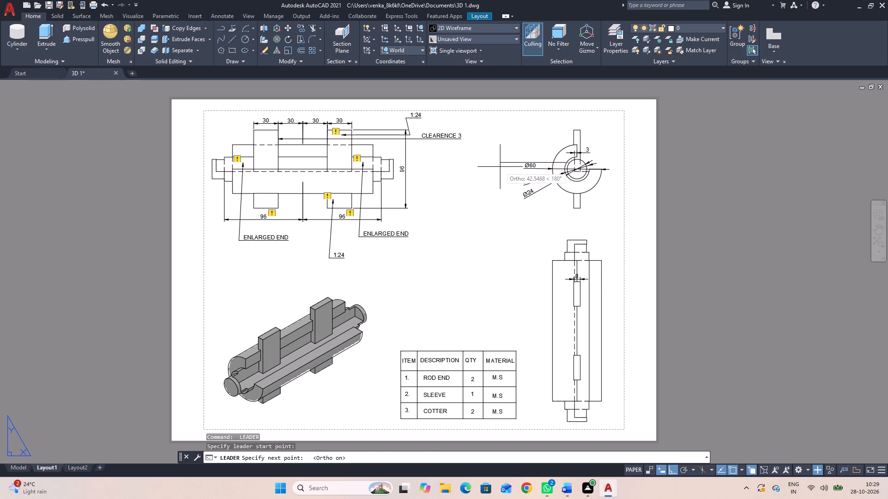
left_click(502, 167)
type("A")
key("space")
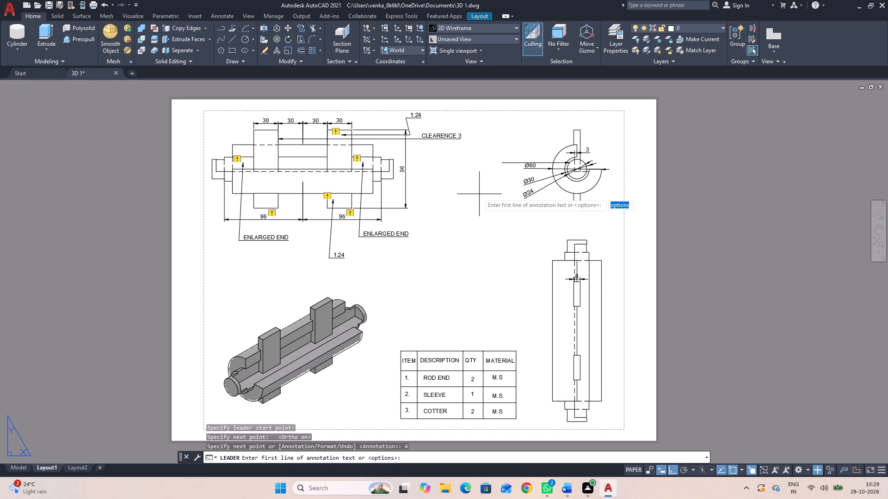
key("1")
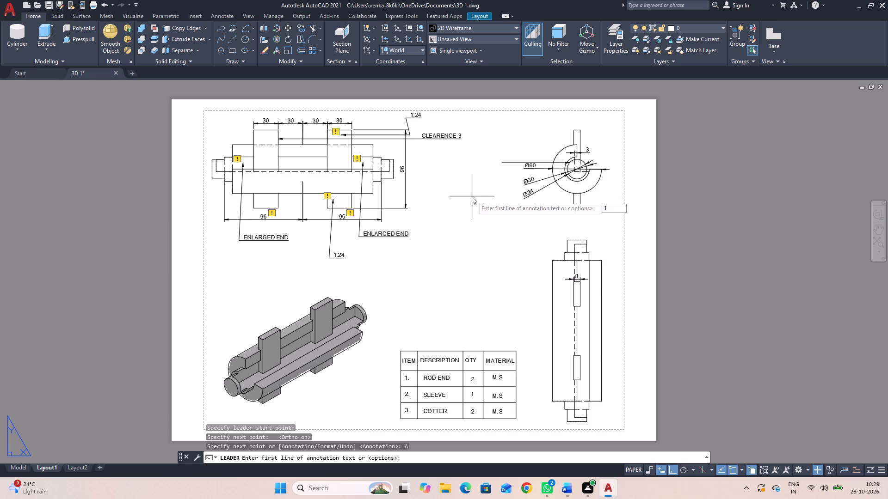
key("Return")
key("Return")
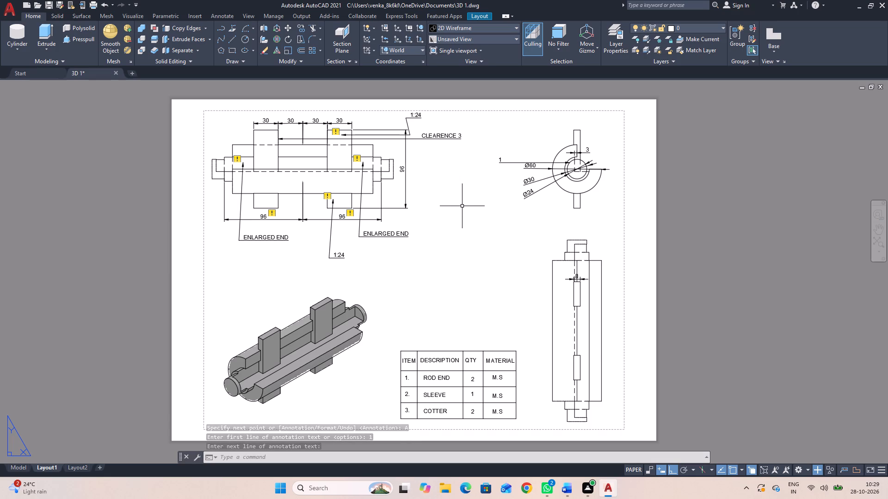
Add a horizontal leader from the Ø60 outer arc in the circular end view, extending left above leader 1, annotated 2.
key("space")
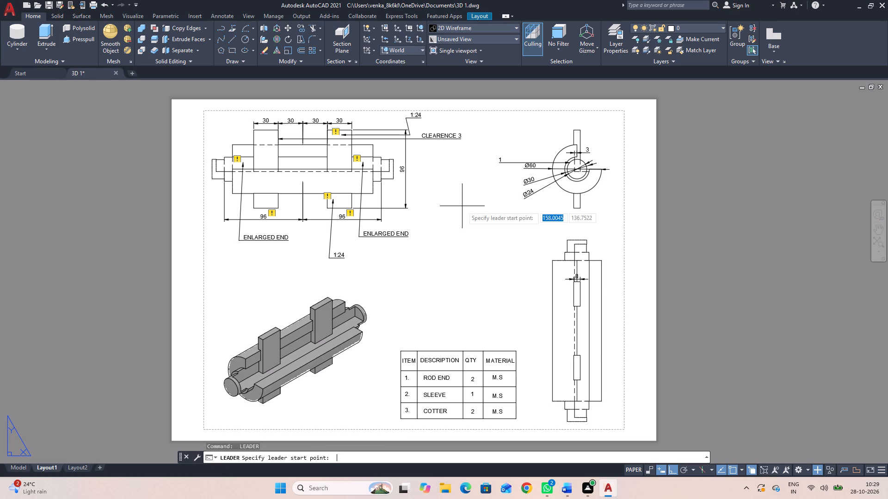
left_click(561, 151)
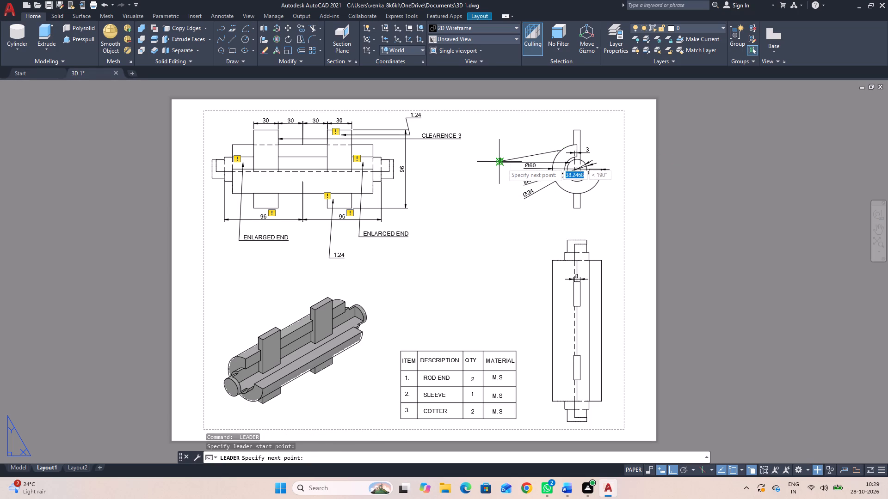
scroll(497, 155, "up", 3)
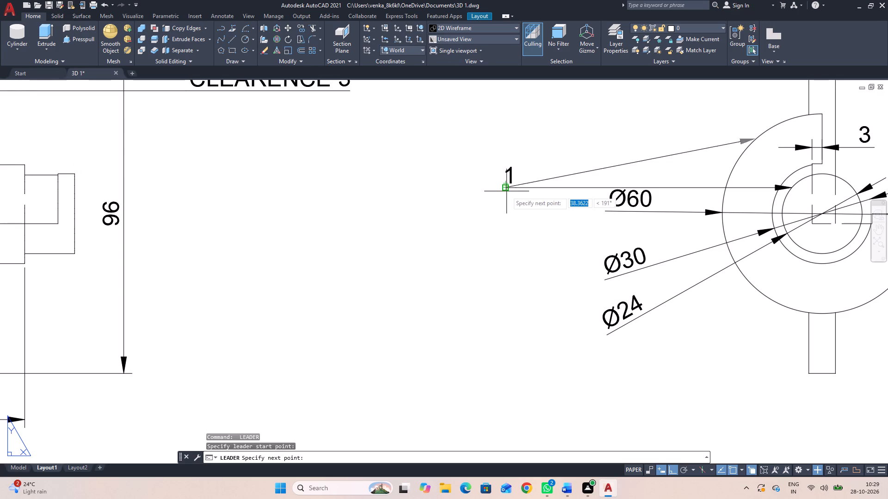
left_click(506, 155)
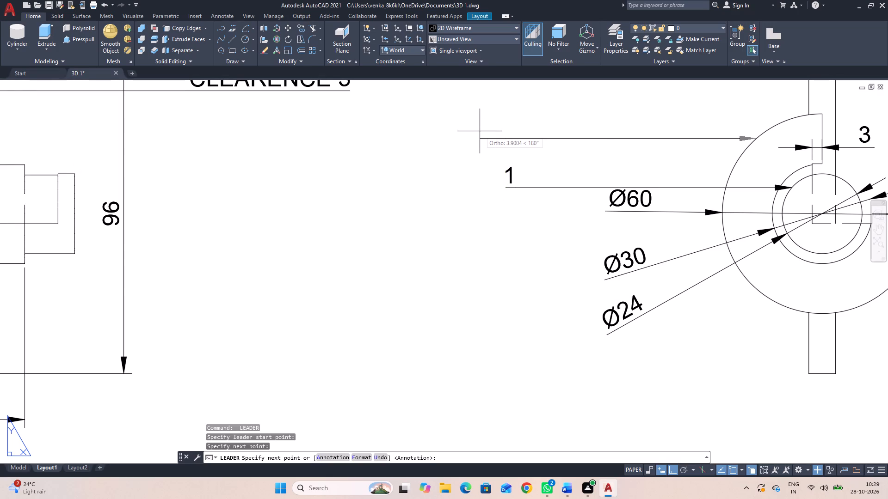
type("A")
key("space")
key("2")
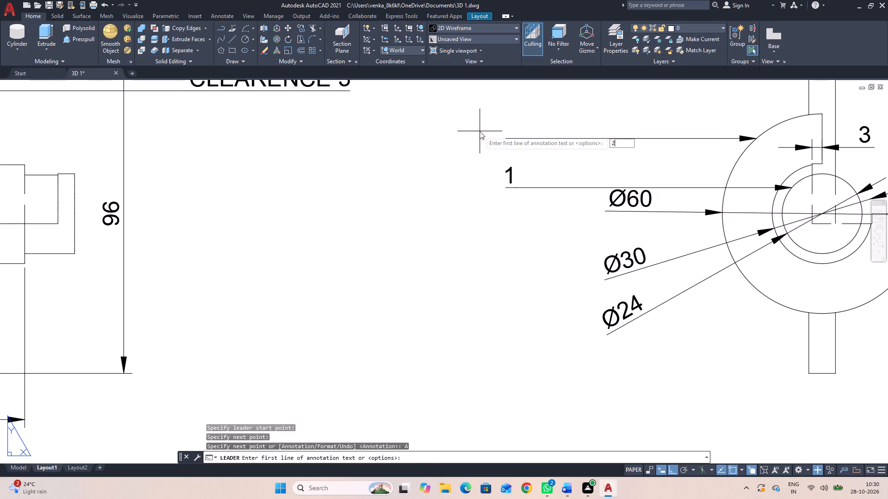
key("Return")
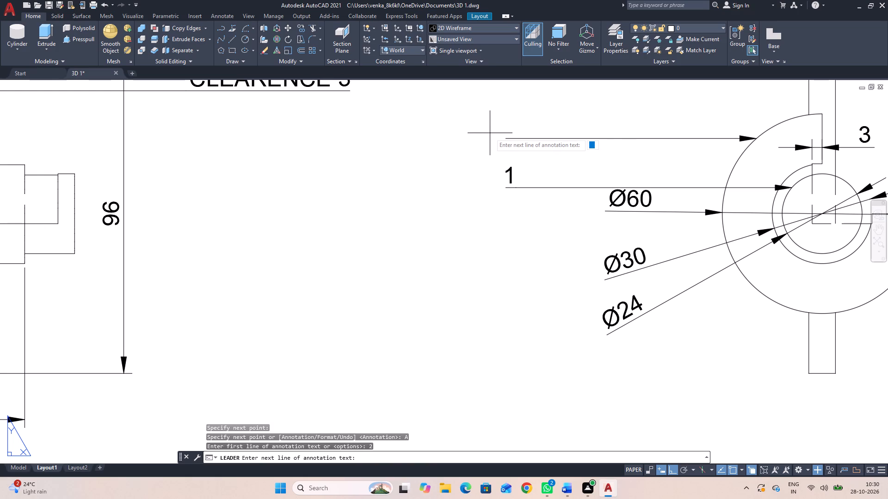
key("Return")
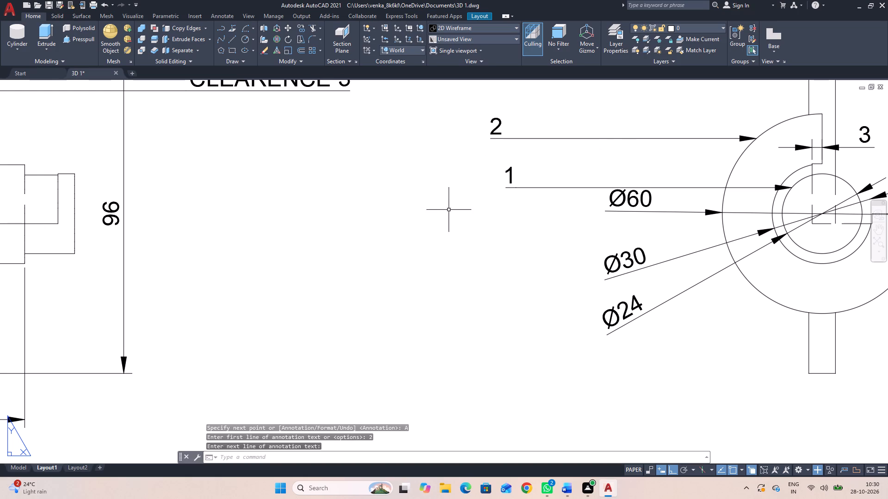
Add a horizontal leader from the cotter's upper-left corner in the circular end view, extending left above leader 2, annotated 3.
scroll(457, 210, "down", 1)
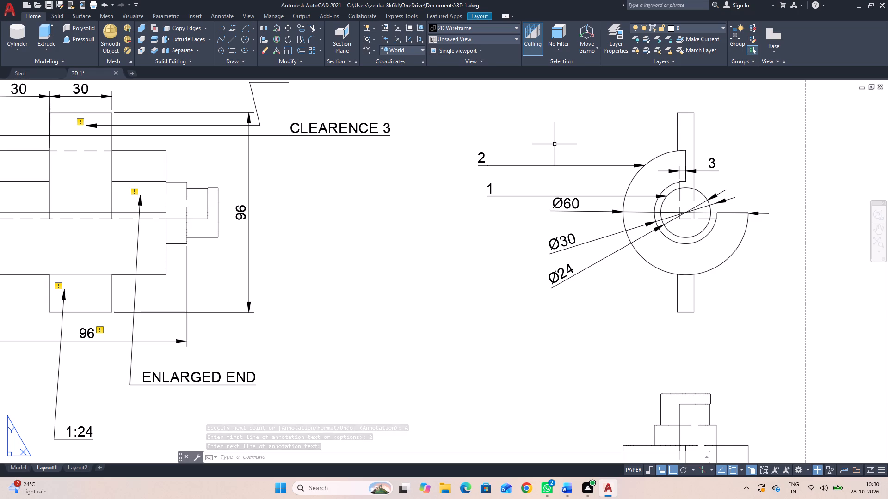
key("space")
left_click(676, 114)
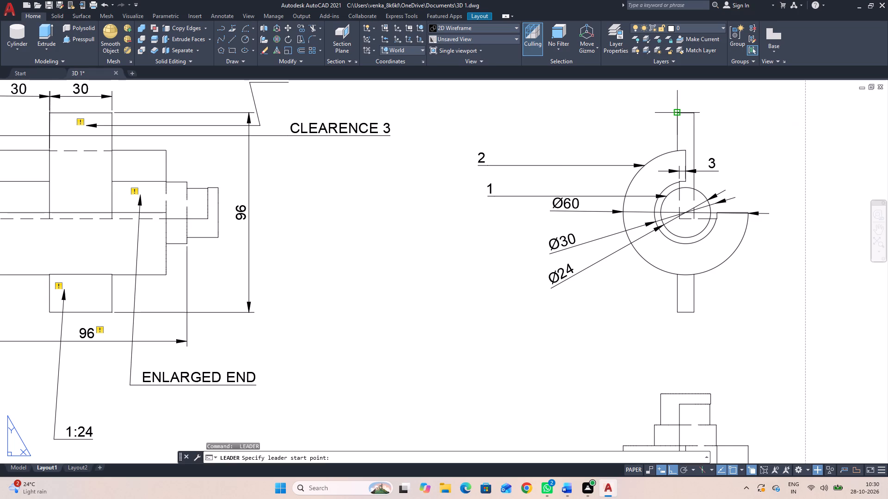
left_click(515, 116)
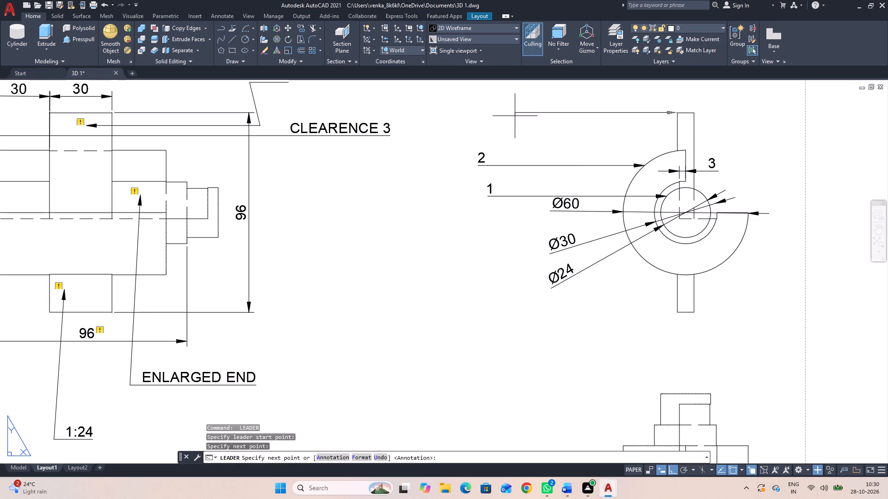
type("A")
key("space")
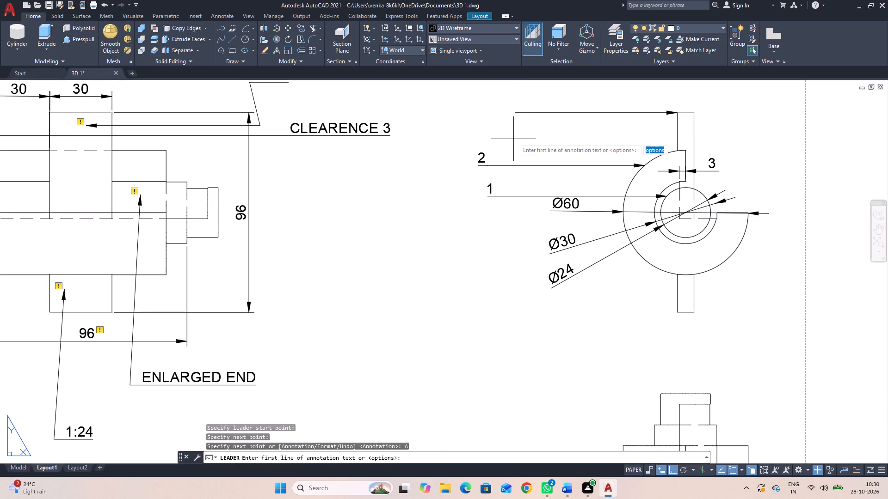
key("3")
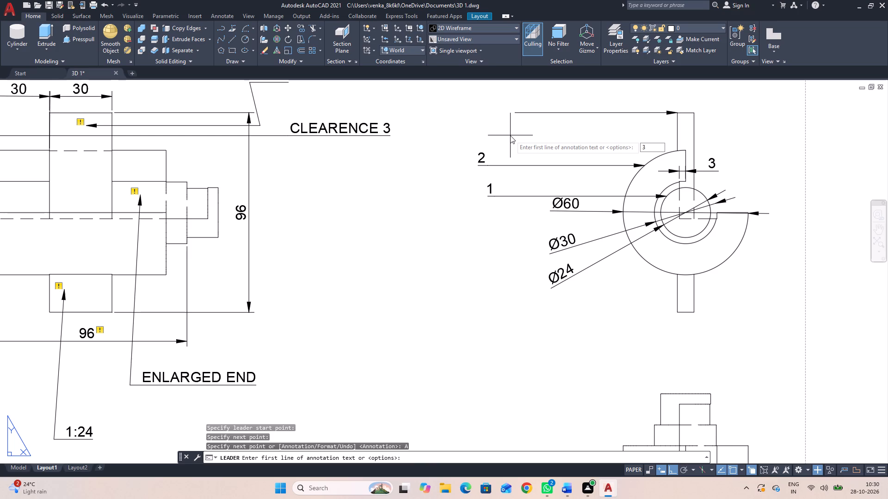
key("Return")
key("Return")
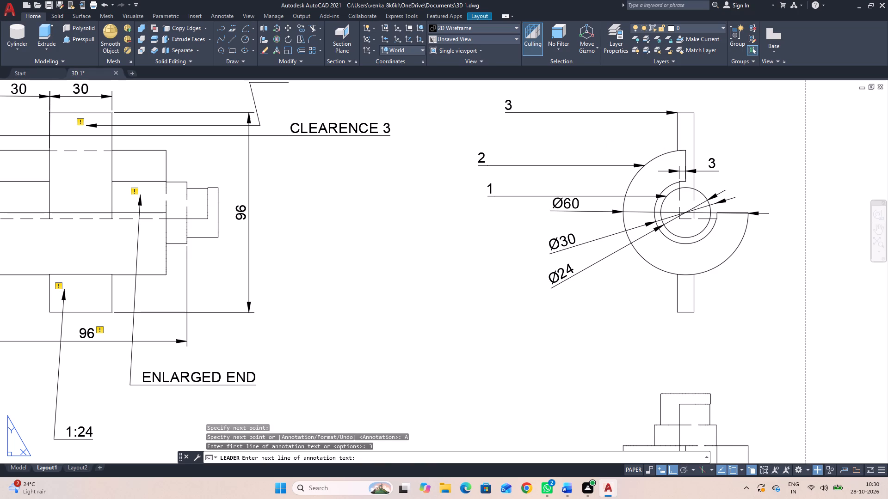
Start a plot of Layout1 using the DWG To PDF.pc3 plotter and the monochrome.ctb plot style table.
scroll(424, 92, "down", 2)
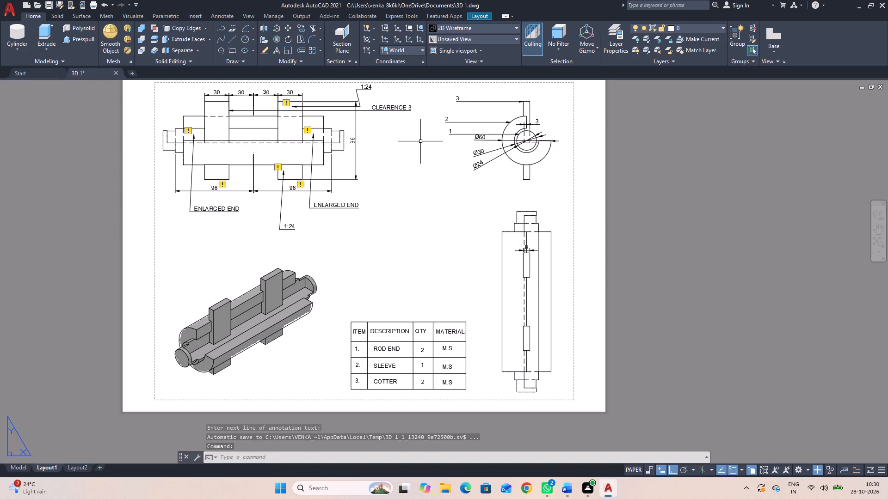
scroll(421, 141, "up", 1)
scroll(421, 142, "down", 1)
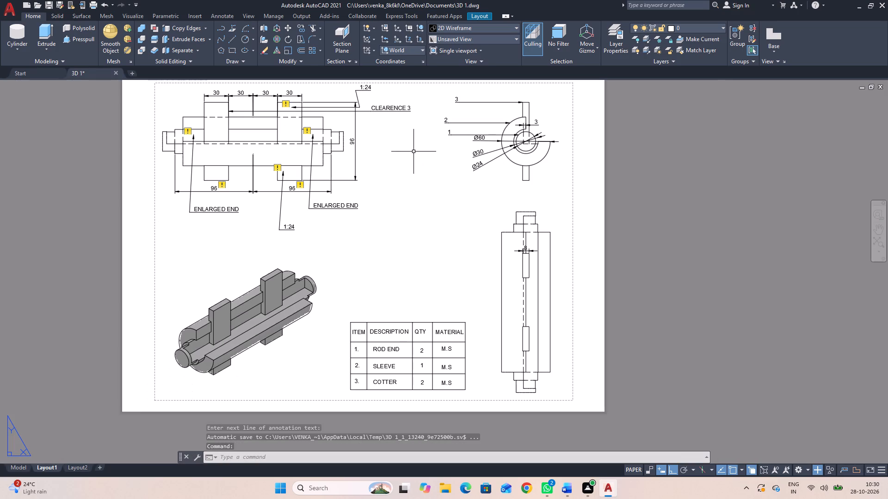
key("Escape")
left_click(876, 229)
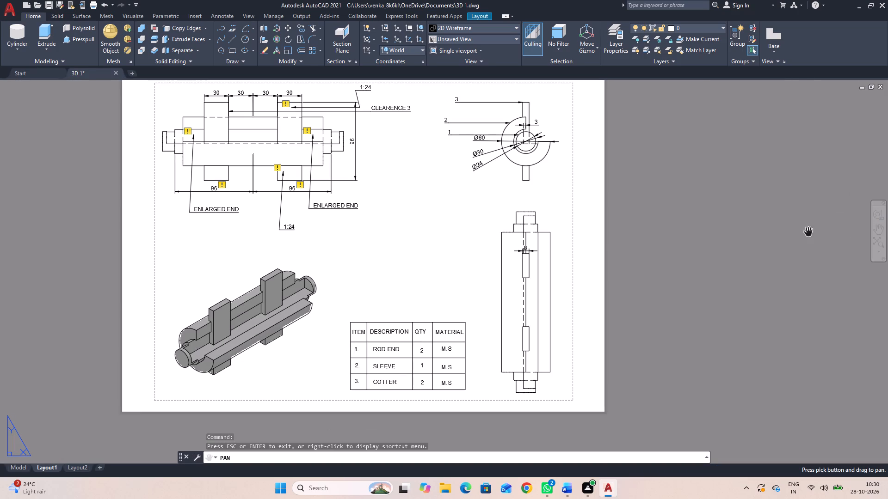
left_click_drag(426, 233, 473, 253)
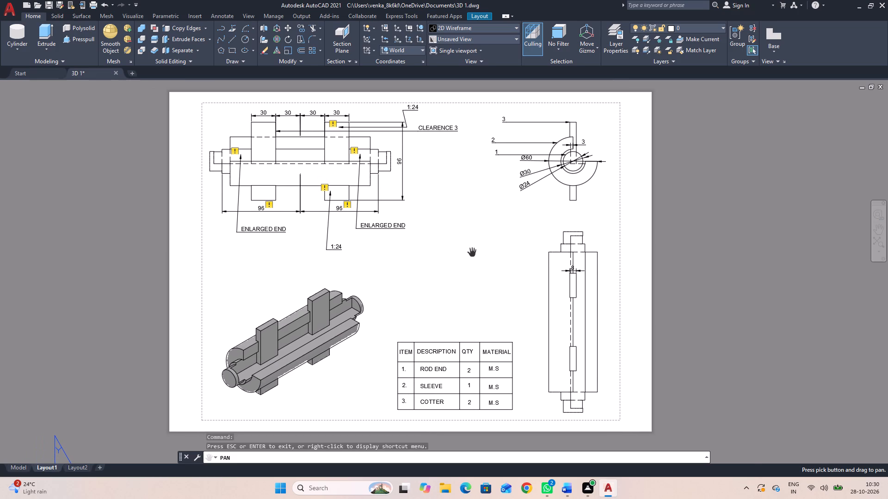
key("Escape")
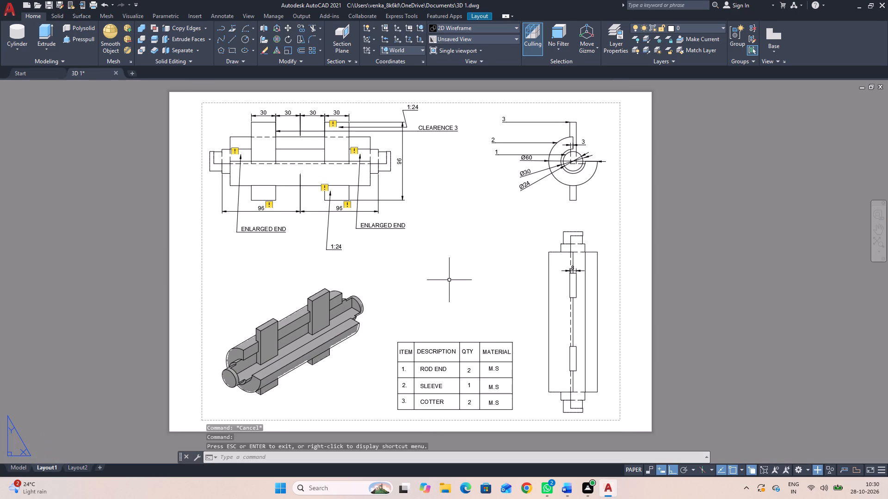
key("ctrl+p")
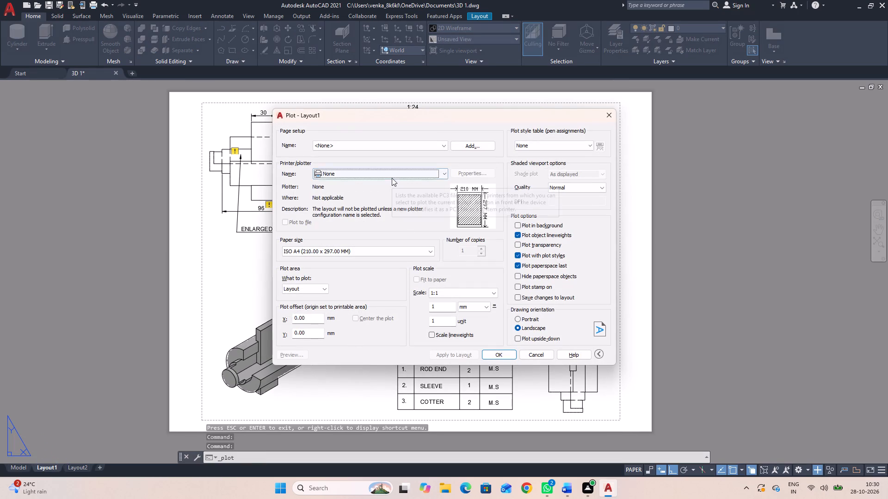
left_click(391, 175)
left_click(375, 276)
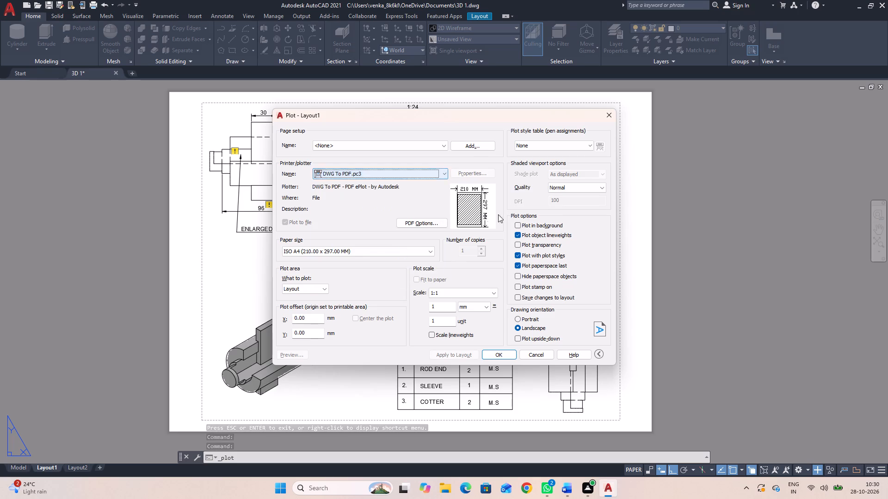
left_click(530, 142)
left_click(548, 195)
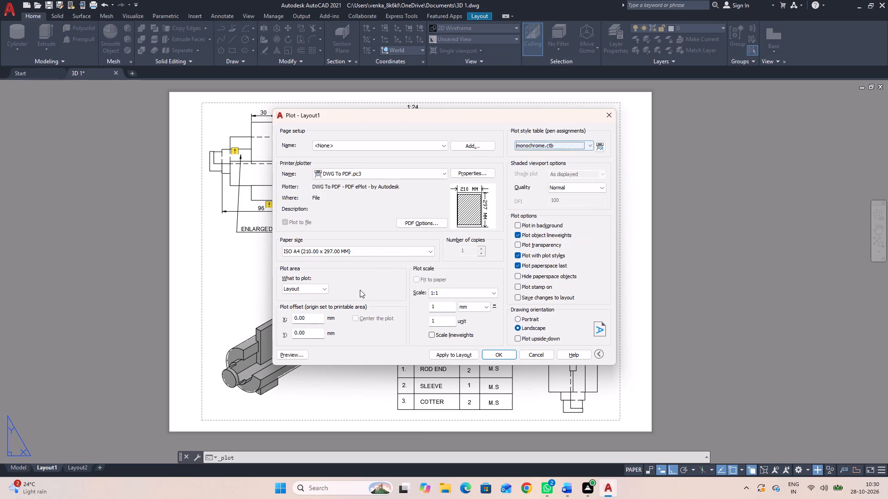
Set the plot area to a window just outside the sheet's dashed printable border, with the plot centred.
left_click(302, 290)
left_click(315, 314)
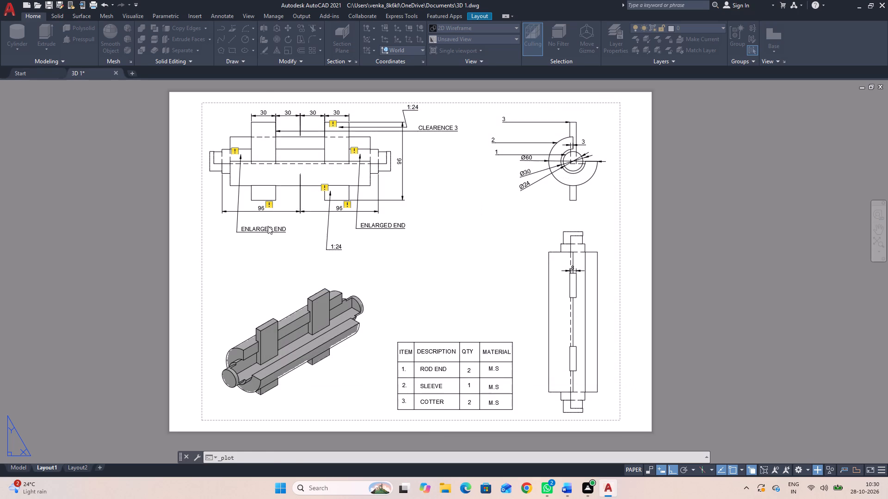
left_click(193, 100)
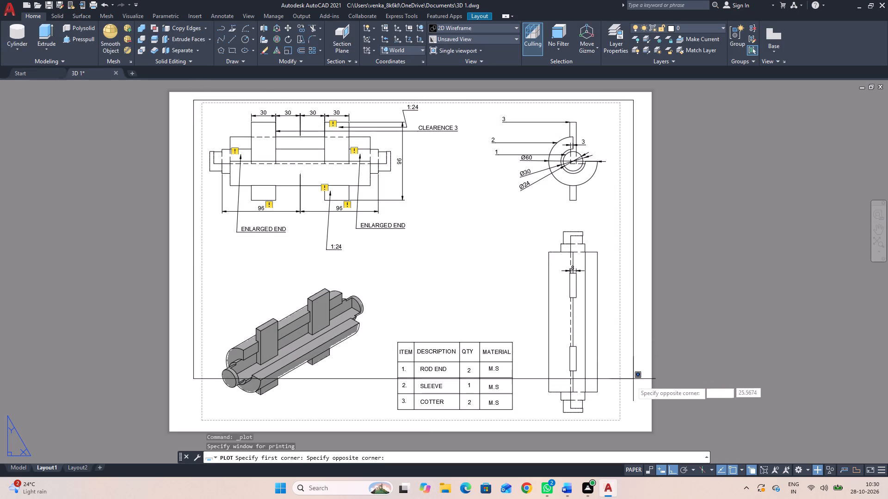
left_click(623, 428)
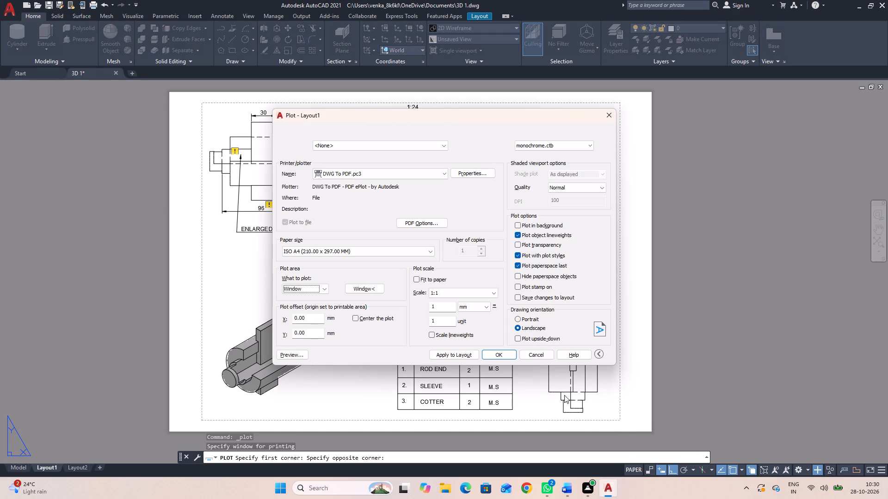
left_click(370, 316)
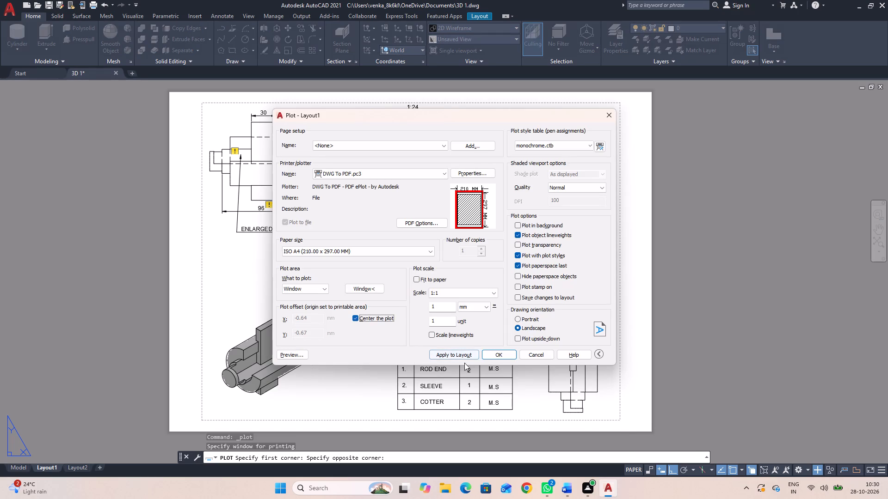
Preview the Layout1 plot to check the views, leaders and parts table.
left_click(492, 352)
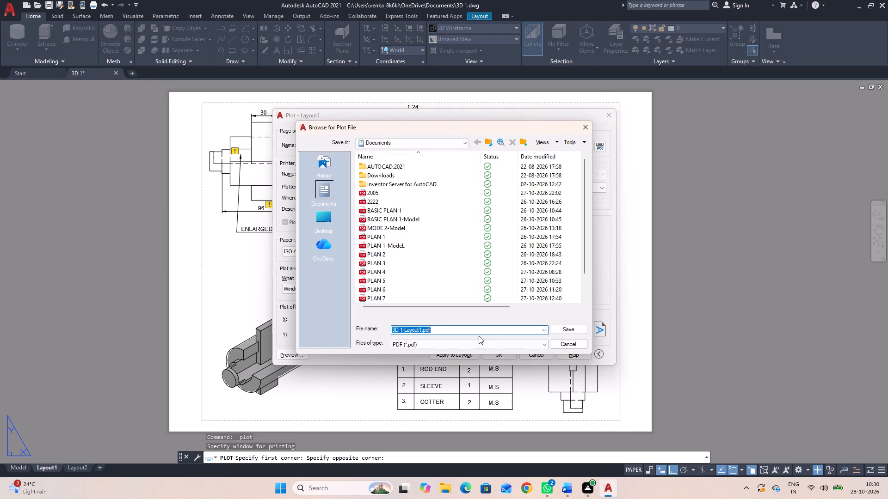
left_click(581, 125)
left_click(295, 353)
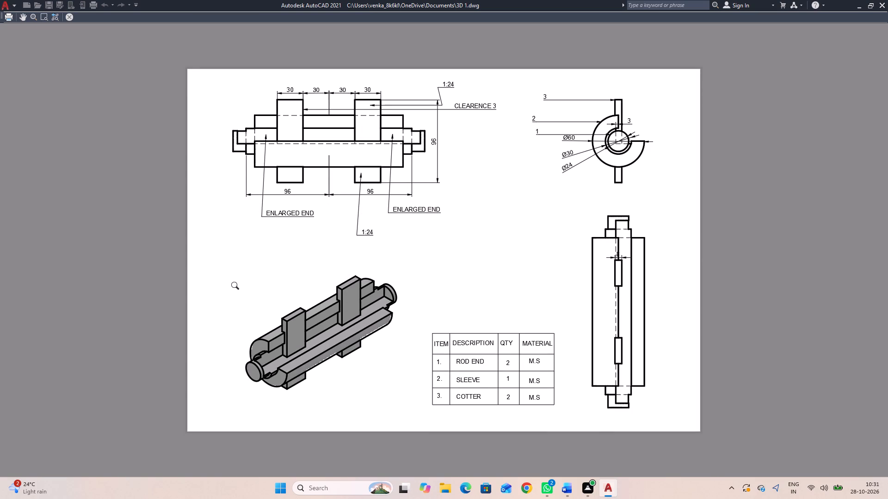
left_click(67, 18)
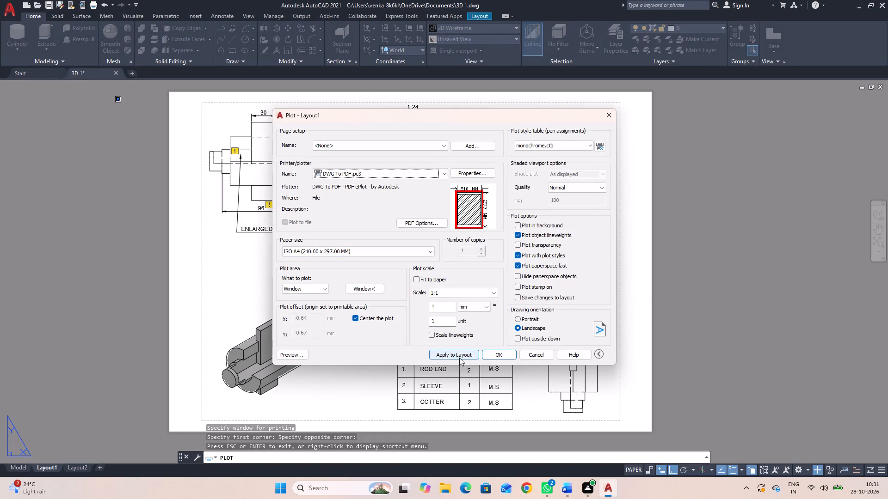
Plot the layout to a PDF file named 3D 1 in the Documents folder, closing the PDF viewer when done.
left_click(495, 356)
left_click(482, 332)
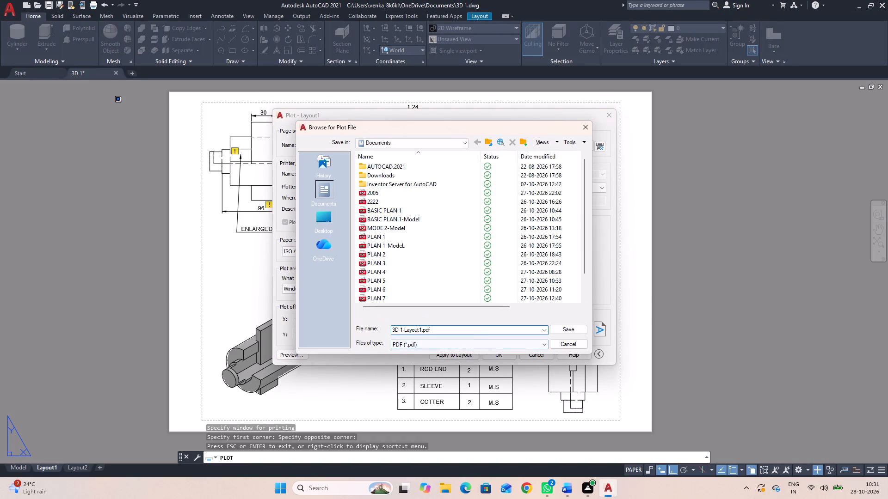
key("BackSpace")
key("BackSpace")
key("BackSpace")
key("BackSpace")
key("BackSpace")
key("BackSpace")
key("BackSpace")
key("BackSpace")
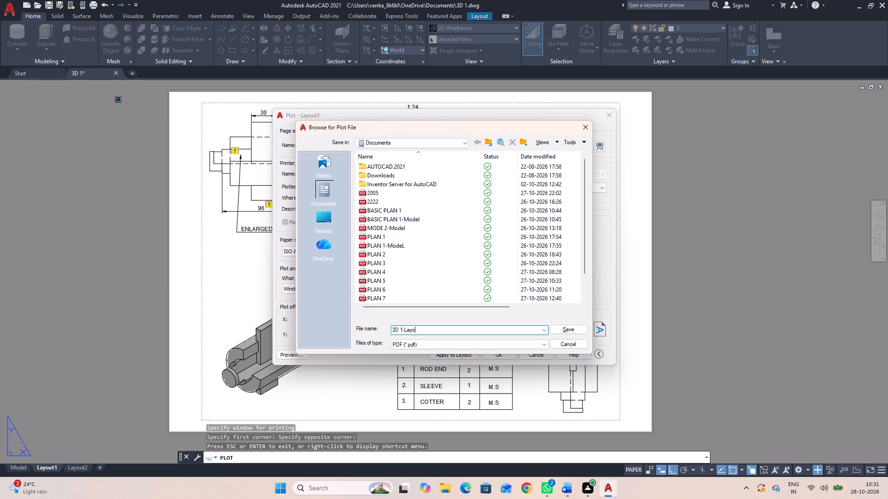
key("BackSpace")
key("BackSpace")
key("BackSpace")
key("BackSpace")
left_click(580, 331)
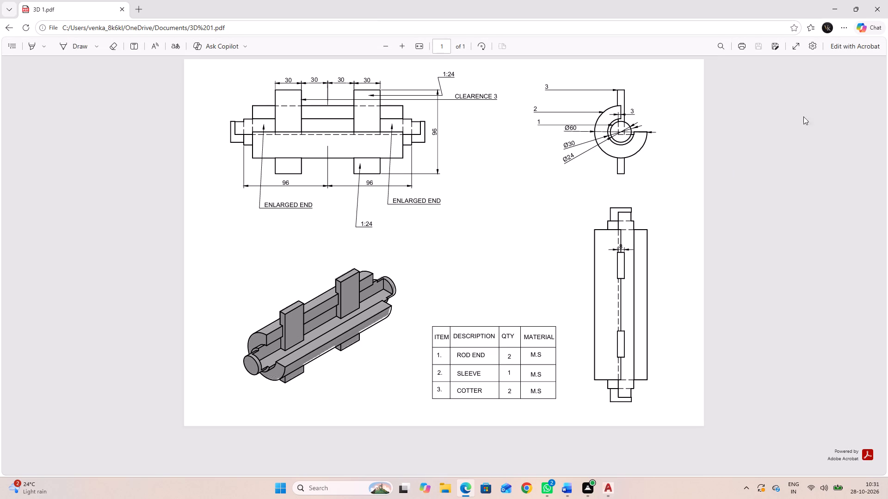
left_click(887, 0)
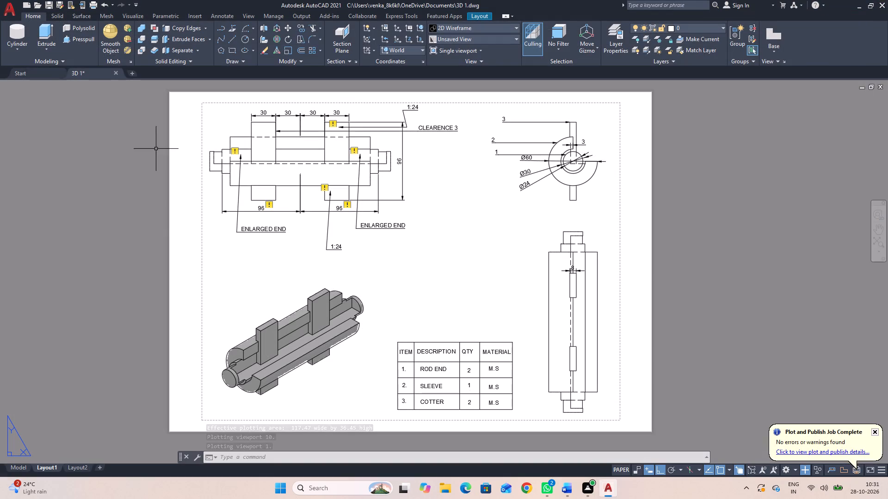